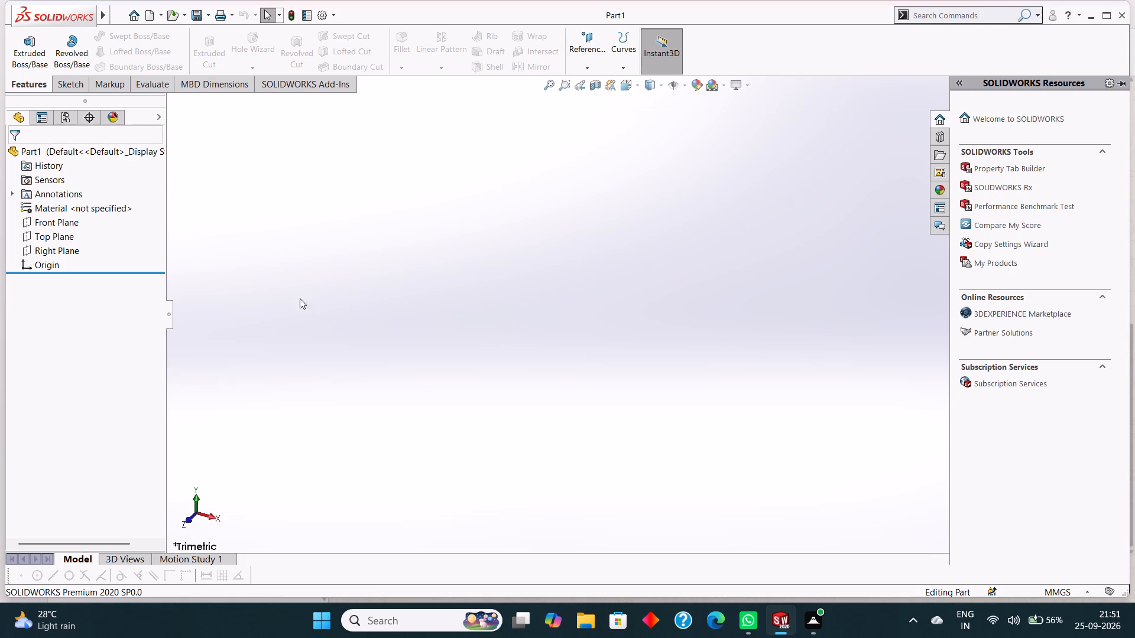
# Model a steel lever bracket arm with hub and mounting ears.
# Sketch two concentric circles centred on the origin on the Top Plane, with radii of 25 mm and 50 mm.
pyautogui.click(57, 236)
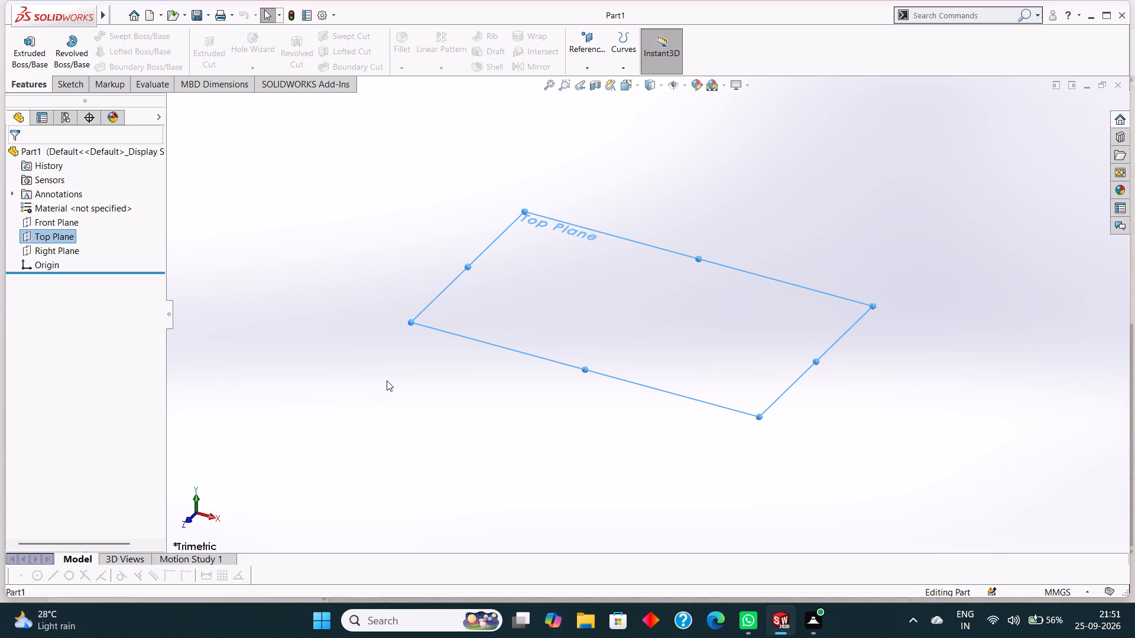
pyautogui.click(74, 80)
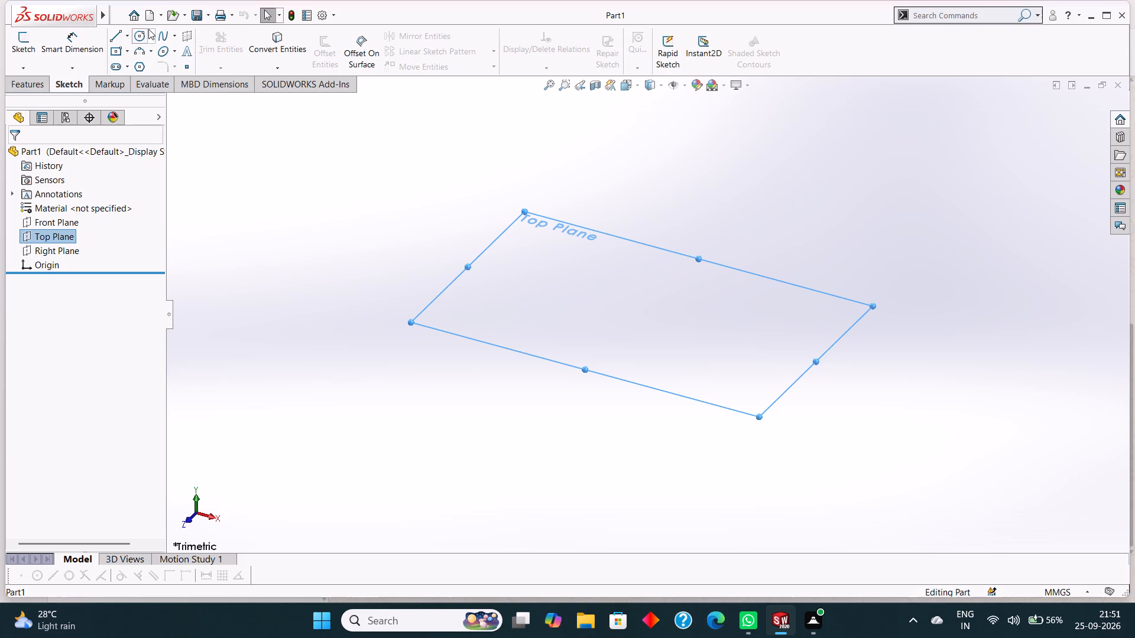
pyautogui.click(144, 32)
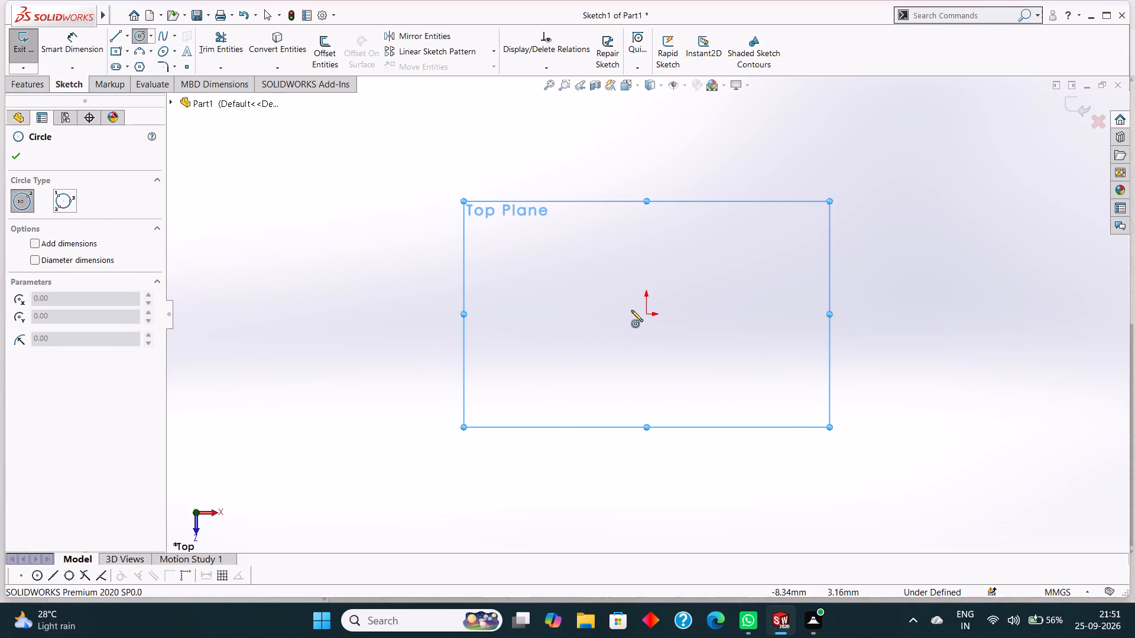
pyautogui.click(644, 313)
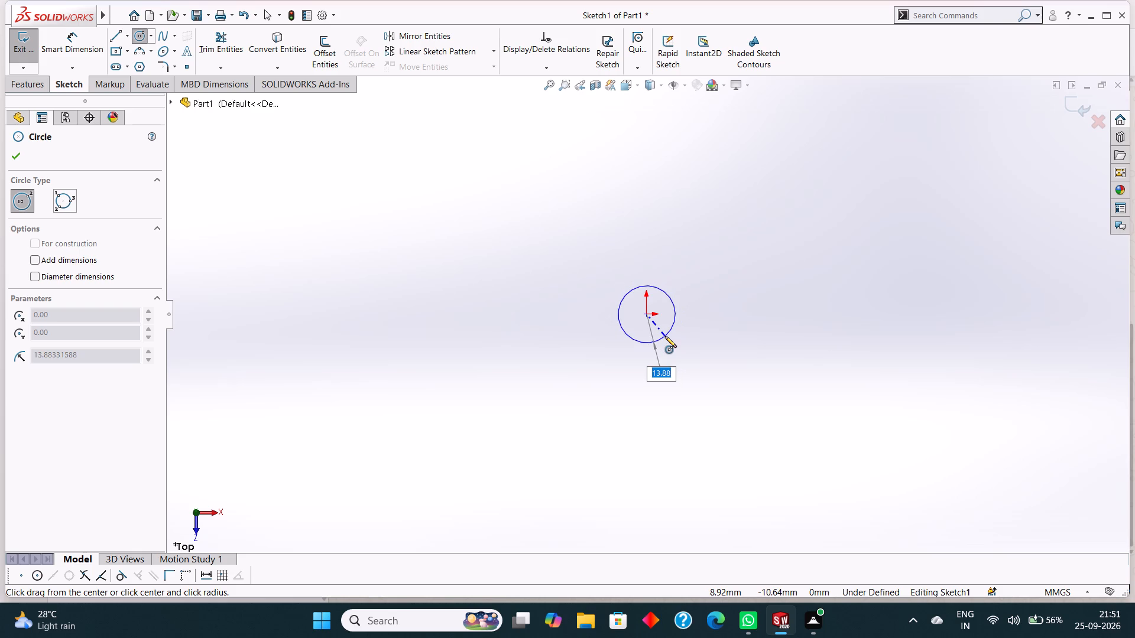
pyautogui.write('25')
pyautogui.press('Return')
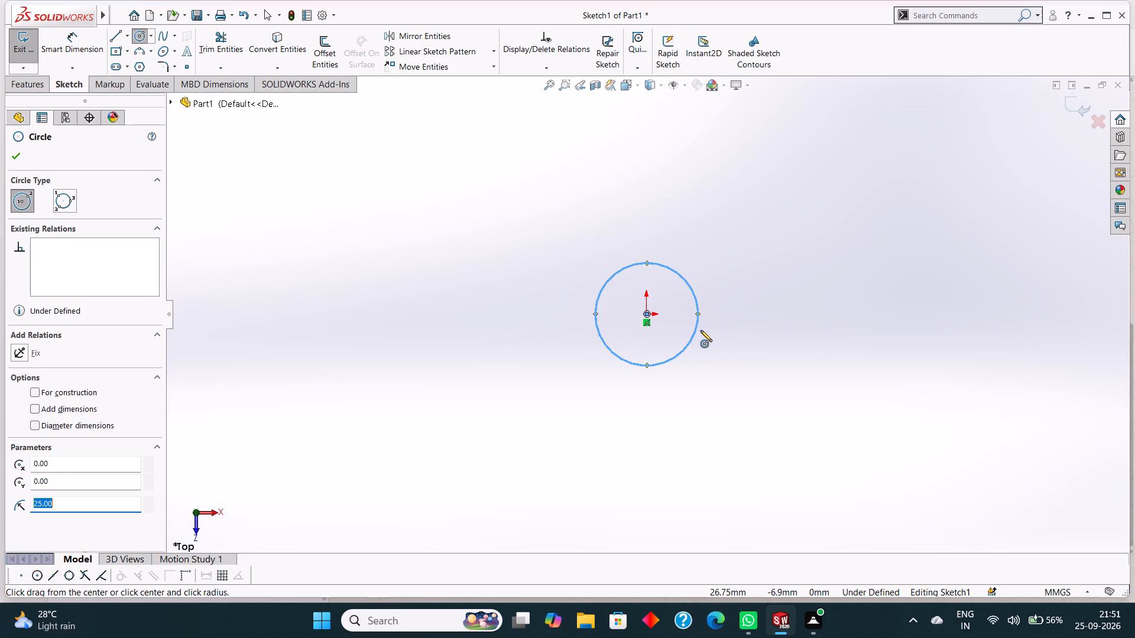
pyautogui.click(647, 312)
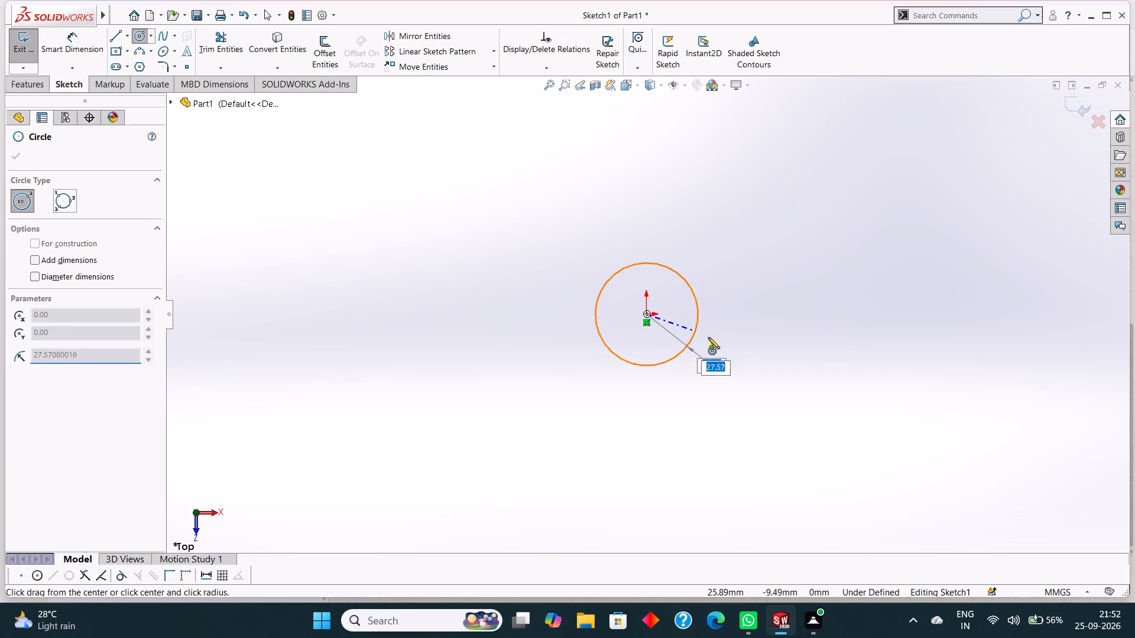
pyautogui.write('50')
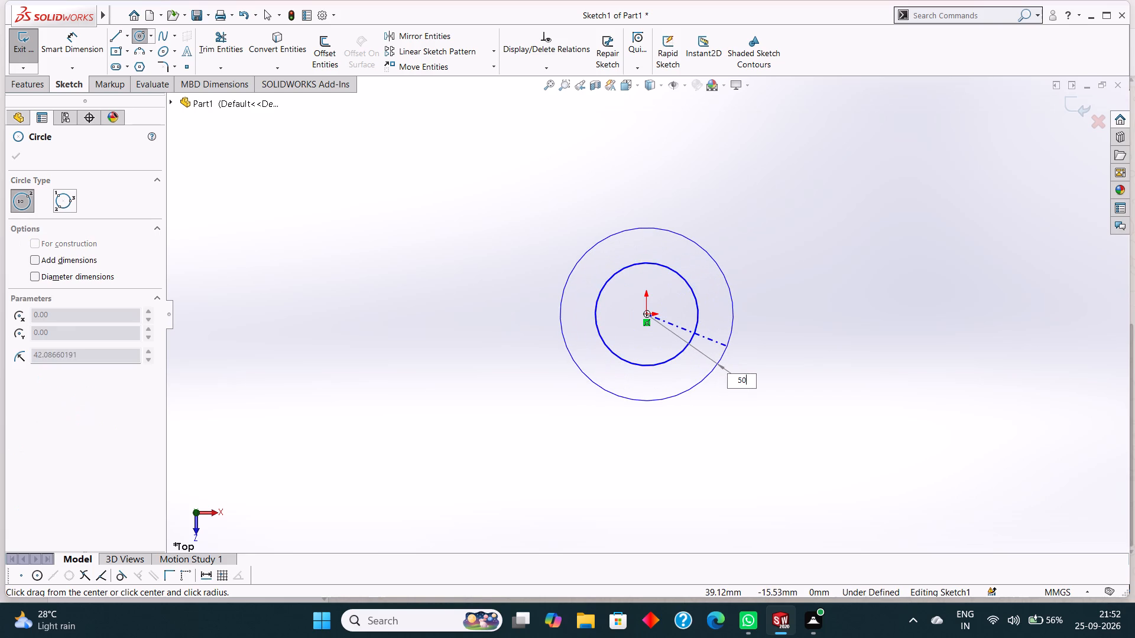
pyautogui.press('Return')
pyautogui.click(18, 157)
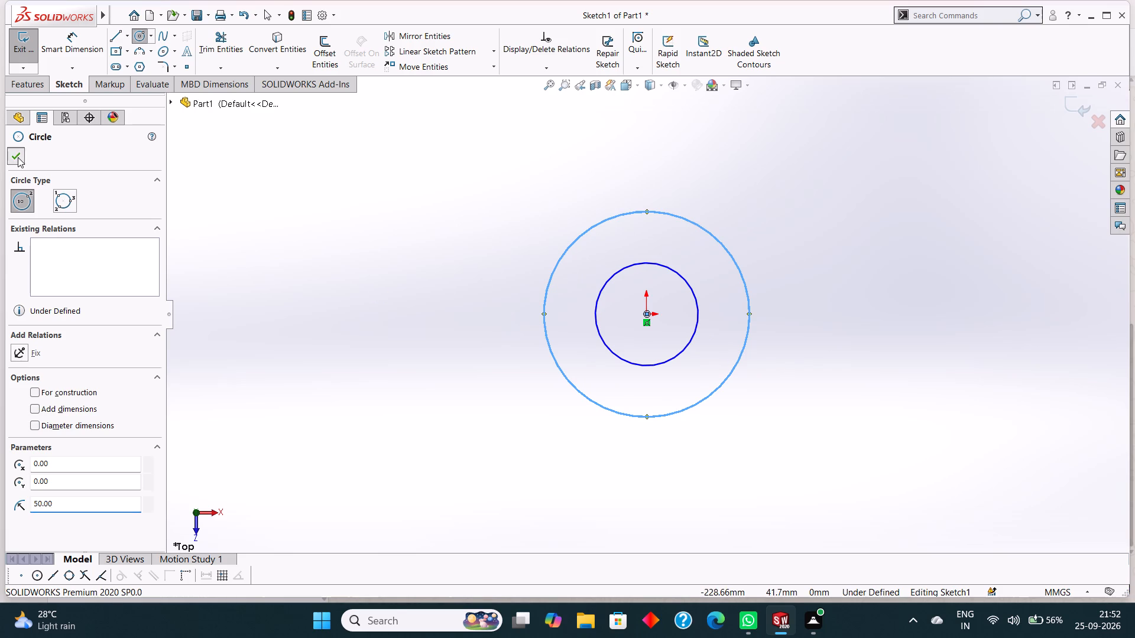
# Add diameter dimensions to the inner and outer circles of the sketch.
pyautogui.click(61, 51)
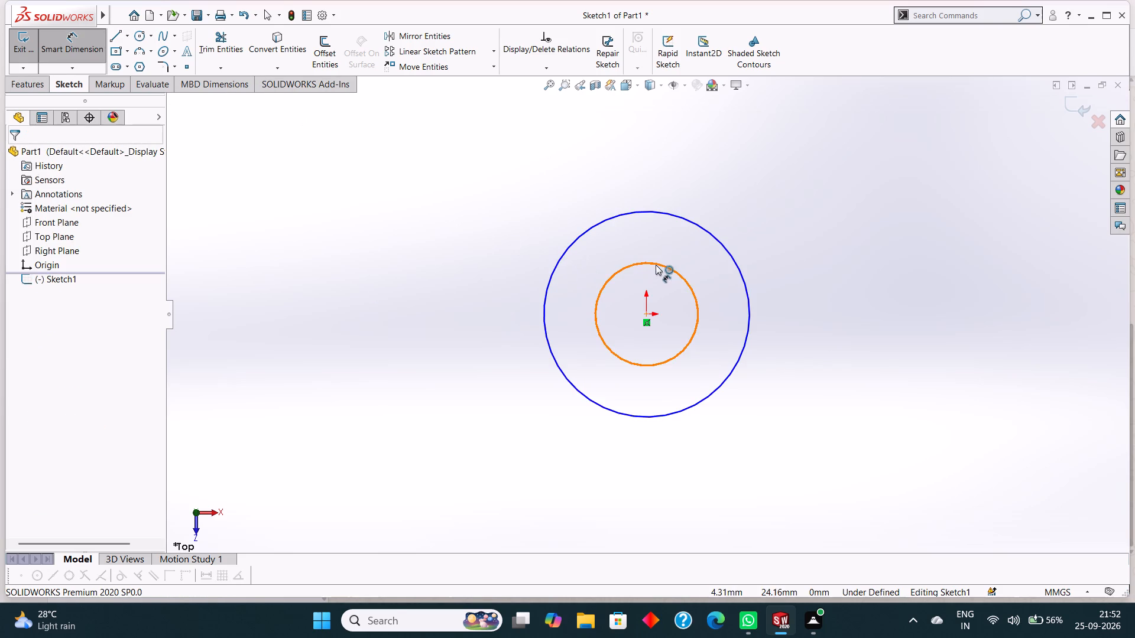
pyautogui.click(656, 265)
pyautogui.click(822, 272)
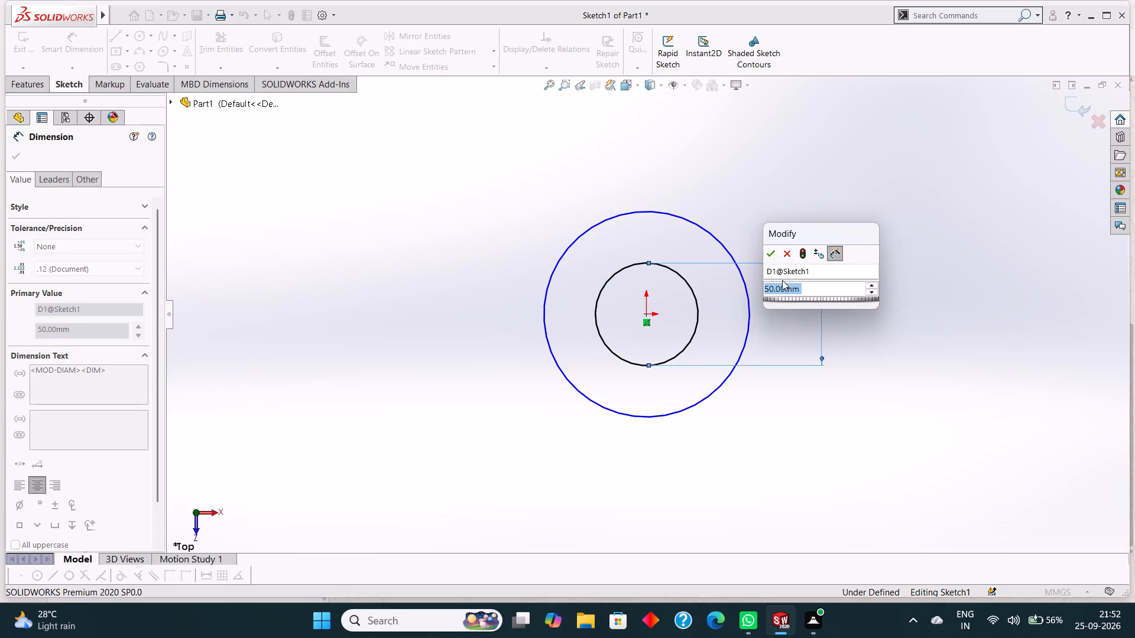
pyautogui.click(771, 255)
pyautogui.click(695, 220)
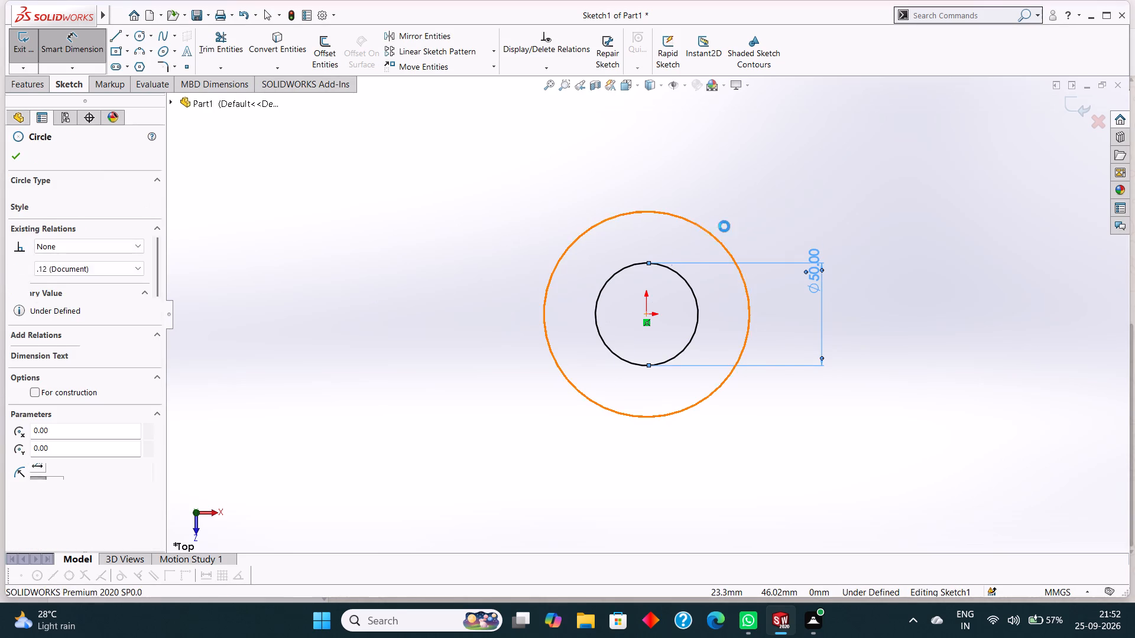
pyautogui.click(891, 290)
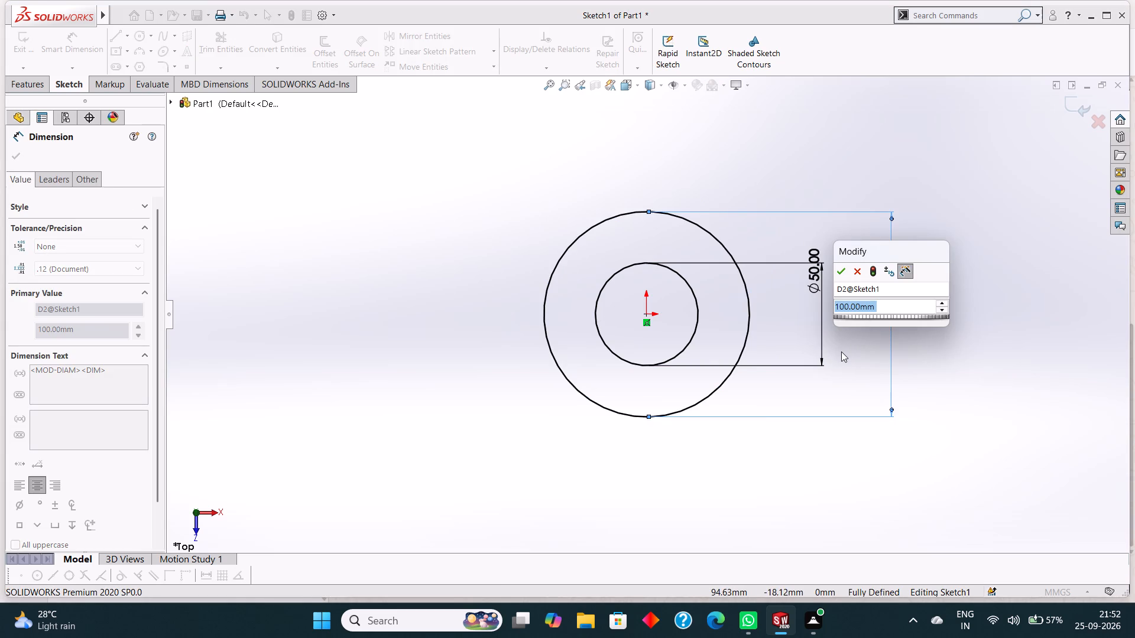
pyautogui.click(841, 278)
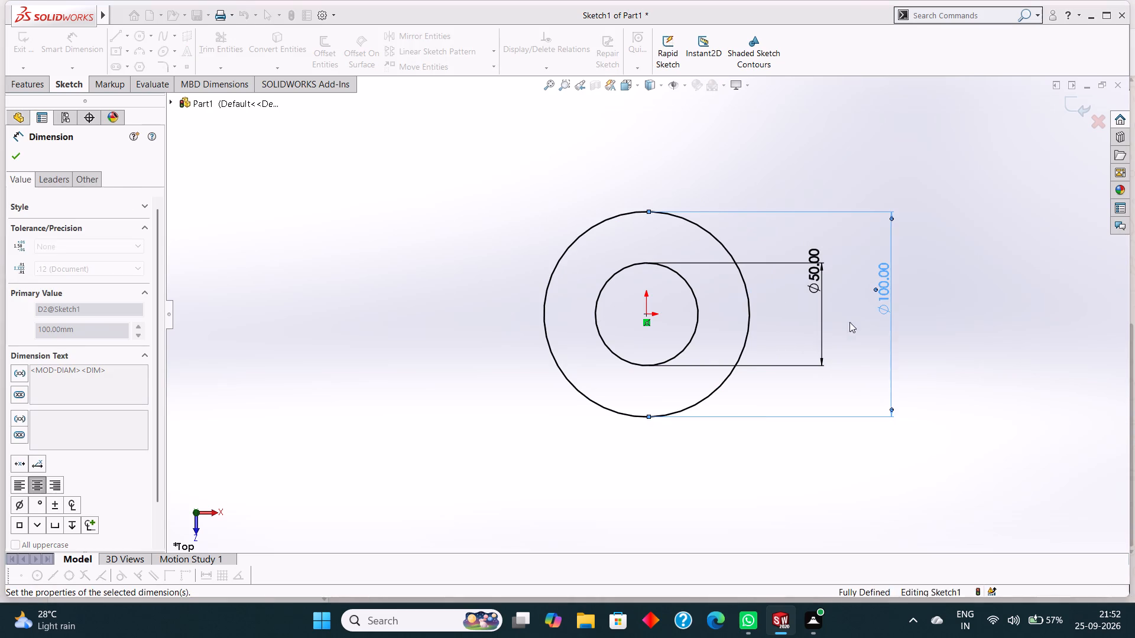
pyautogui.click(20, 161)
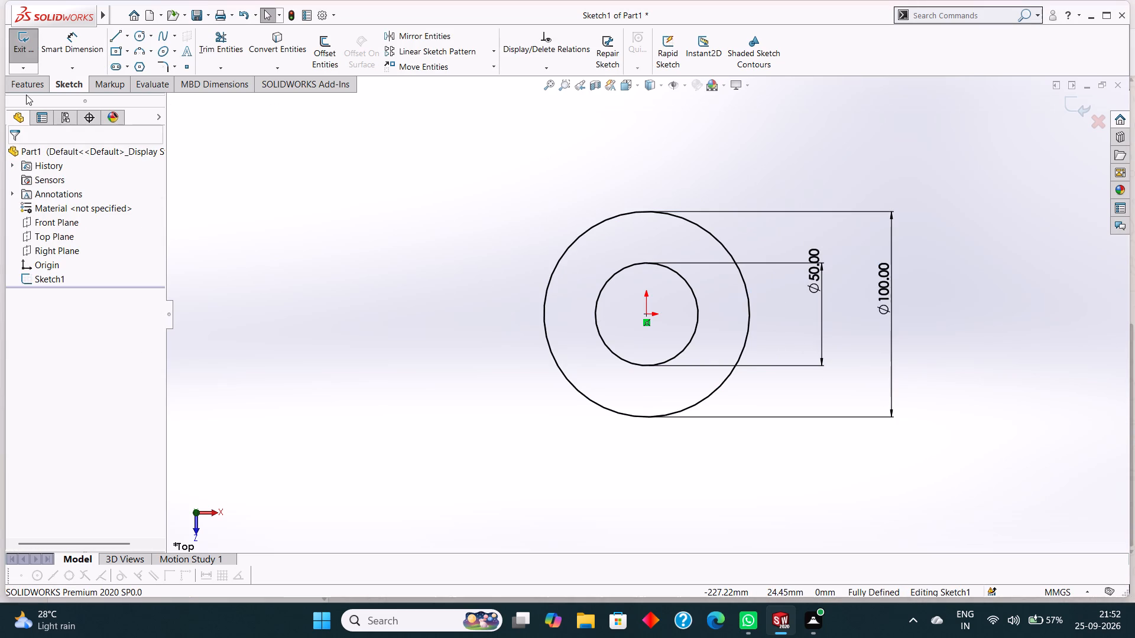
# Extrude the ring profile as a boss to a blind depth of 60 mm.
pyautogui.click(25, 92)
pyautogui.click(33, 60)
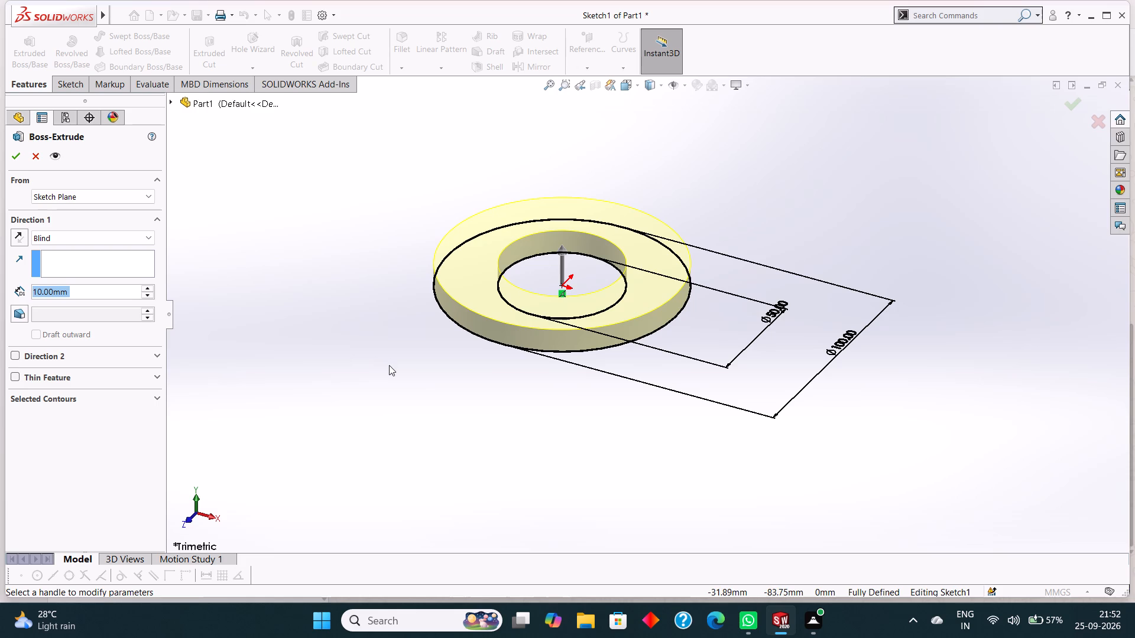
pyautogui.write('60')
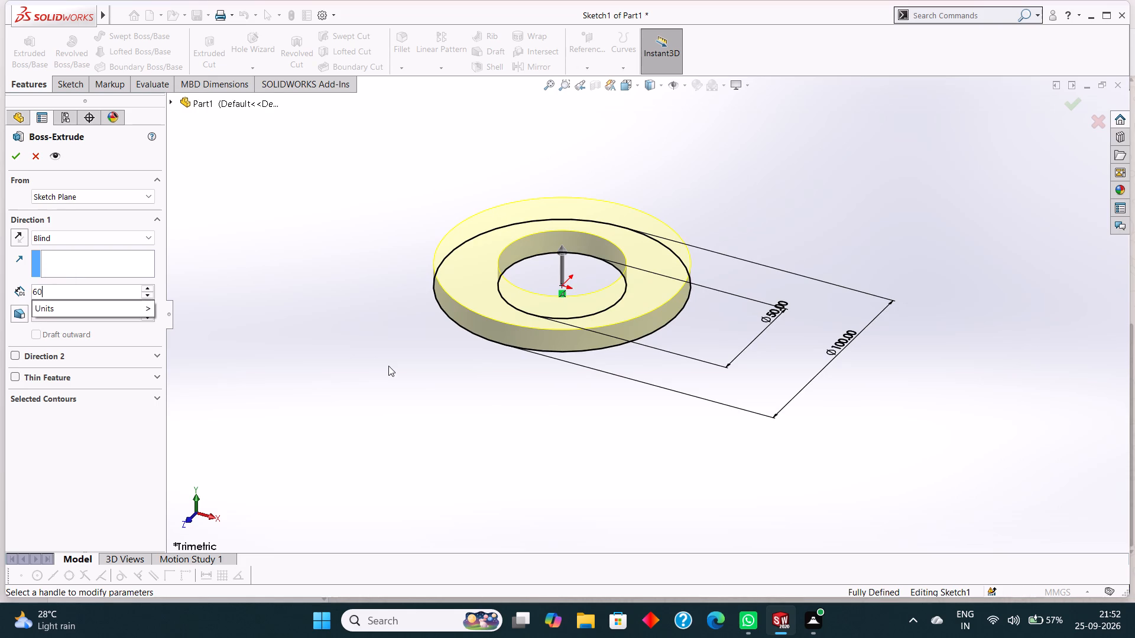
pyautogui.press('Return')
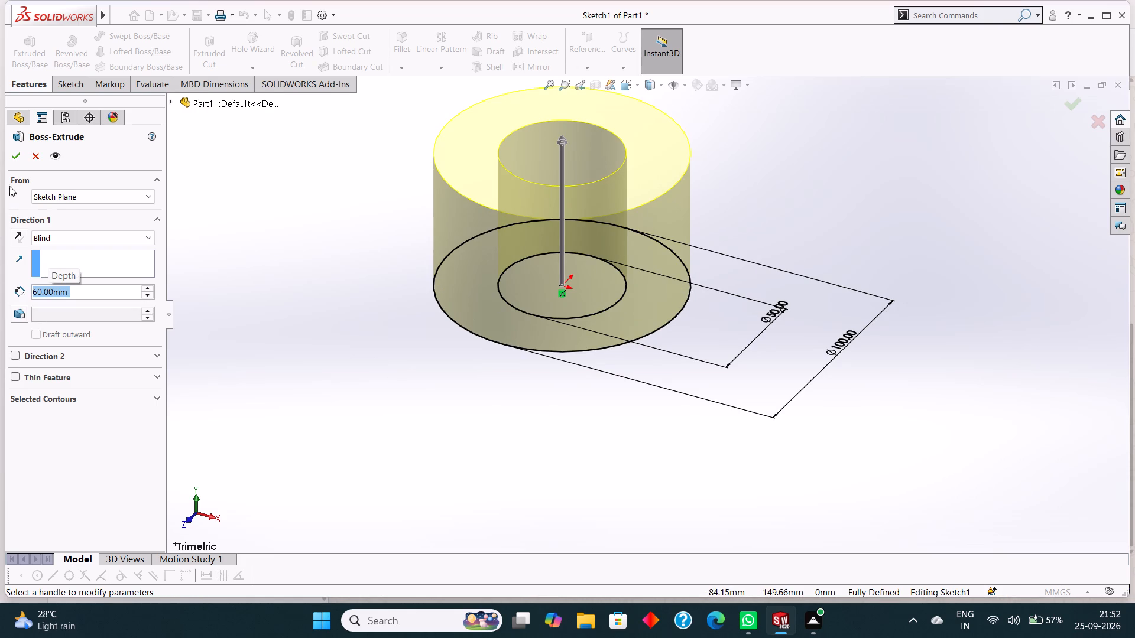
pyautogui.click(14, 149)
pyautogui.click(504, 455)
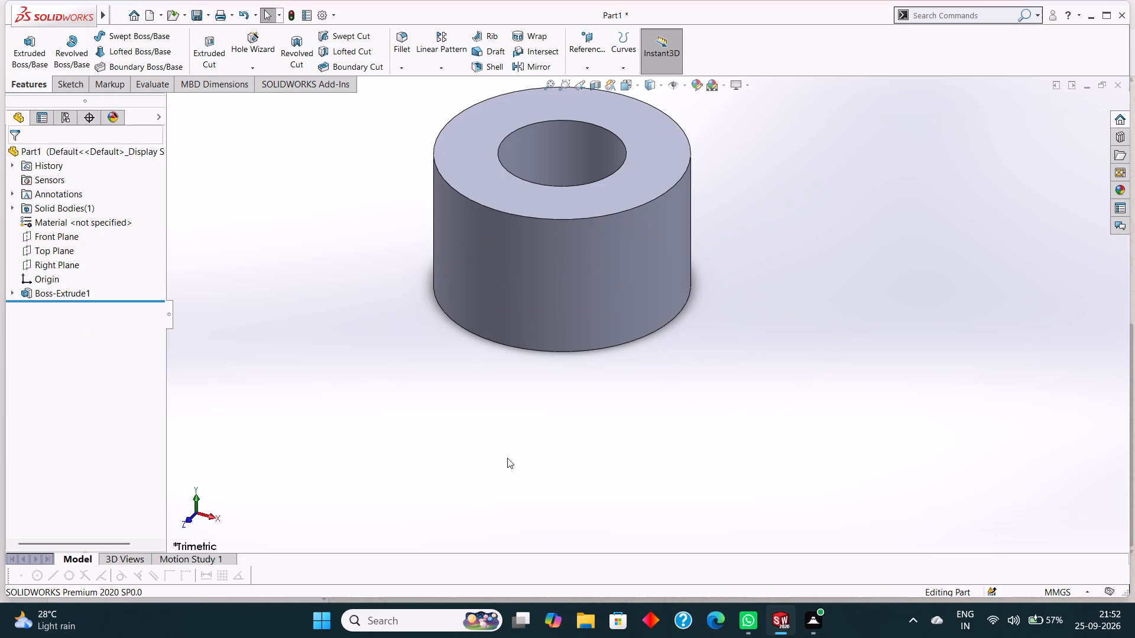
# Create a reference plane offset 30 mm upward from the Top Plane.
pyautogui.scroll(4, 507, 458)
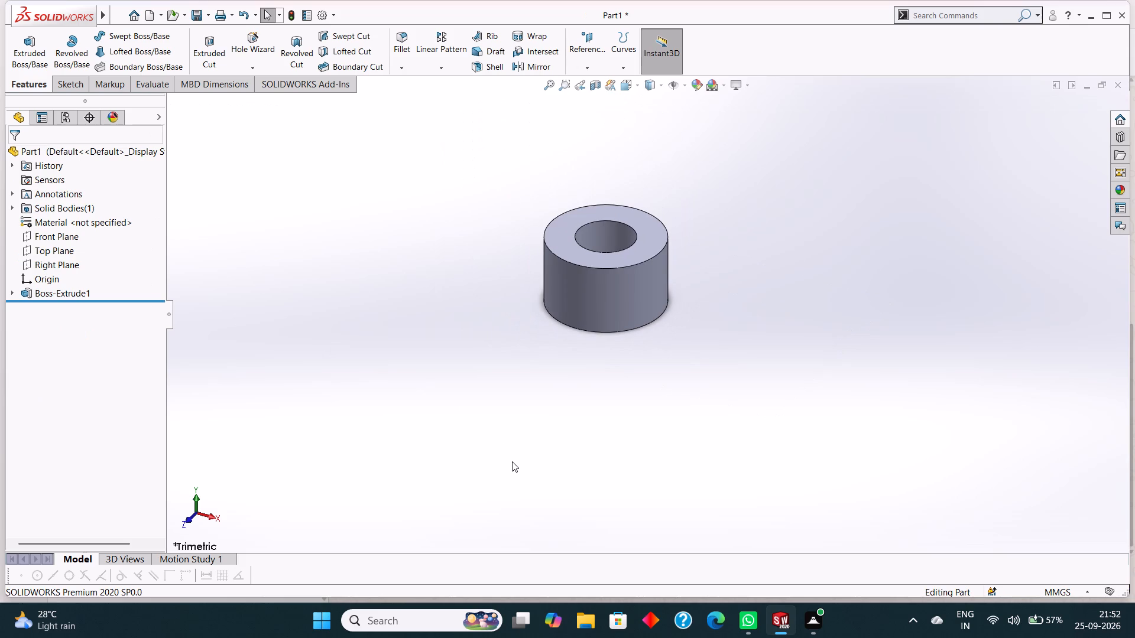
pyautogui.scroll(1, 512, 461)
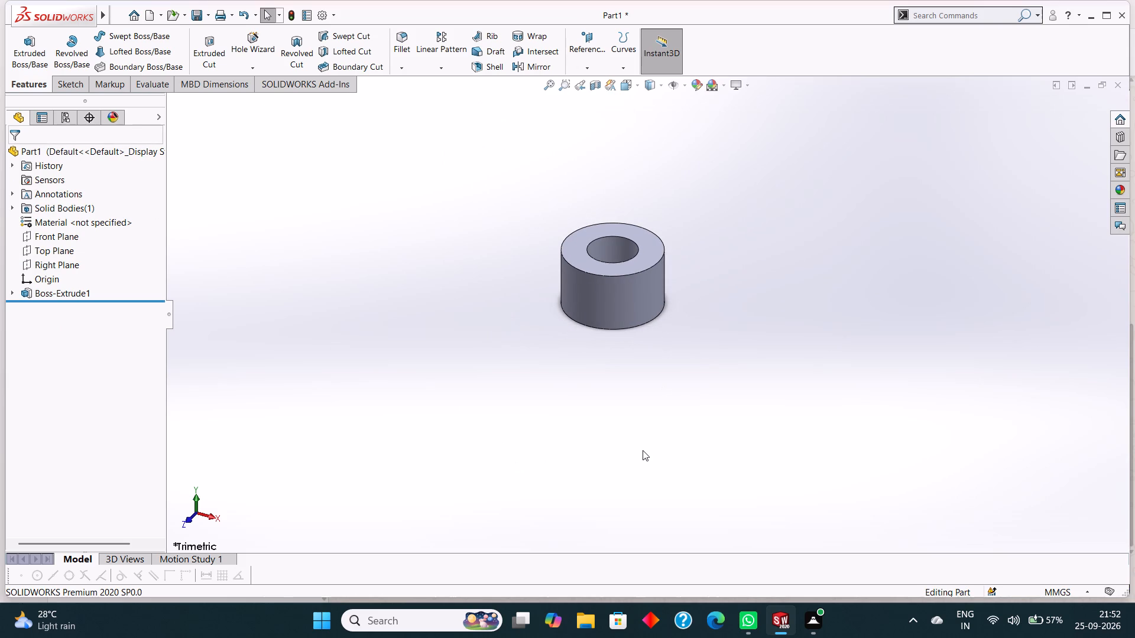
pyautogui.scroll(1, 643, 450)
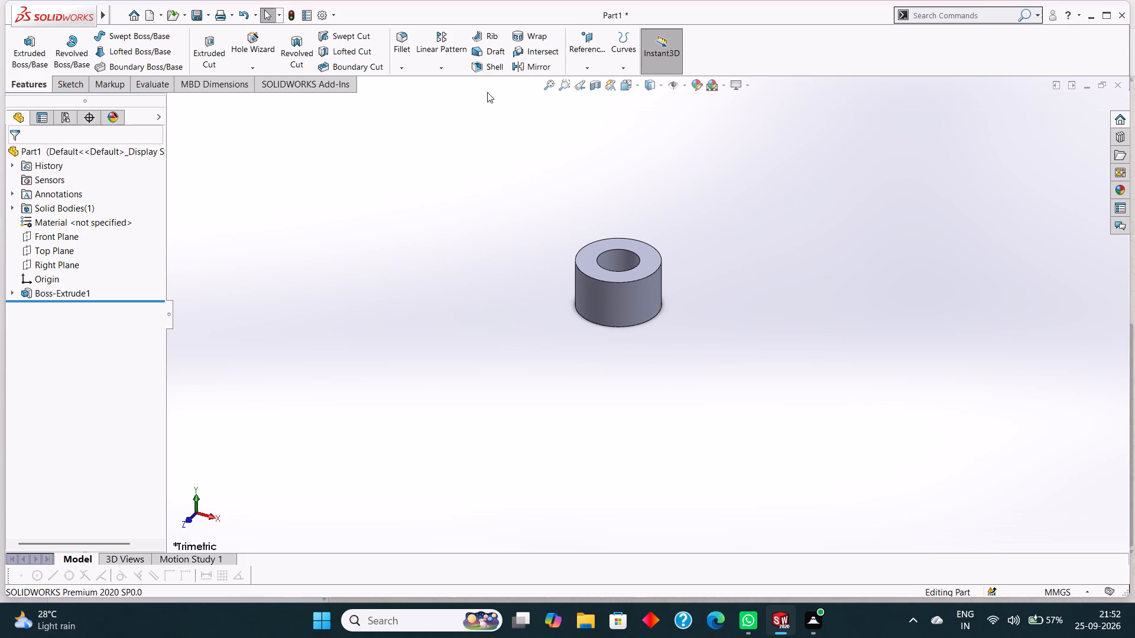
pyautogui.click(597, 68)
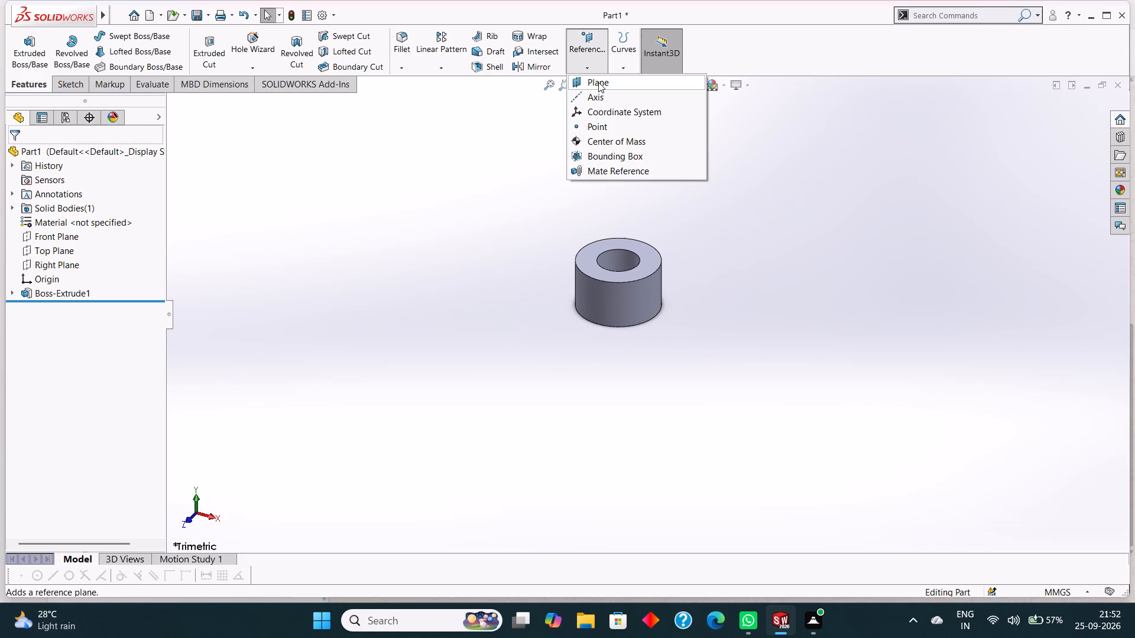
pyautogui.click(598, 82)
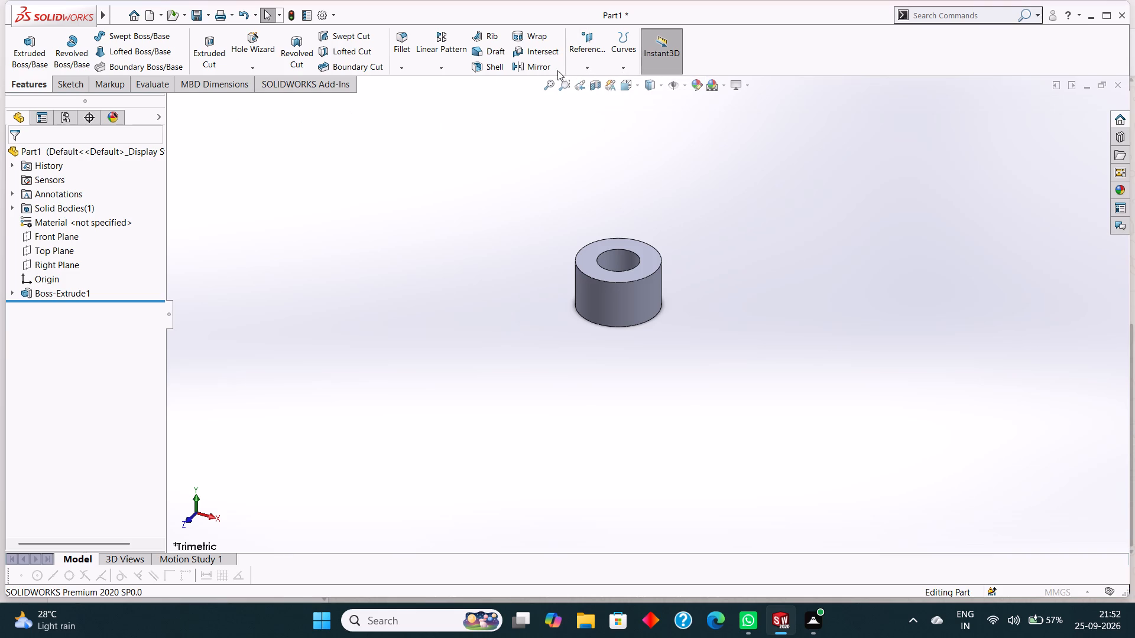
pyautogui.click(583, 70)
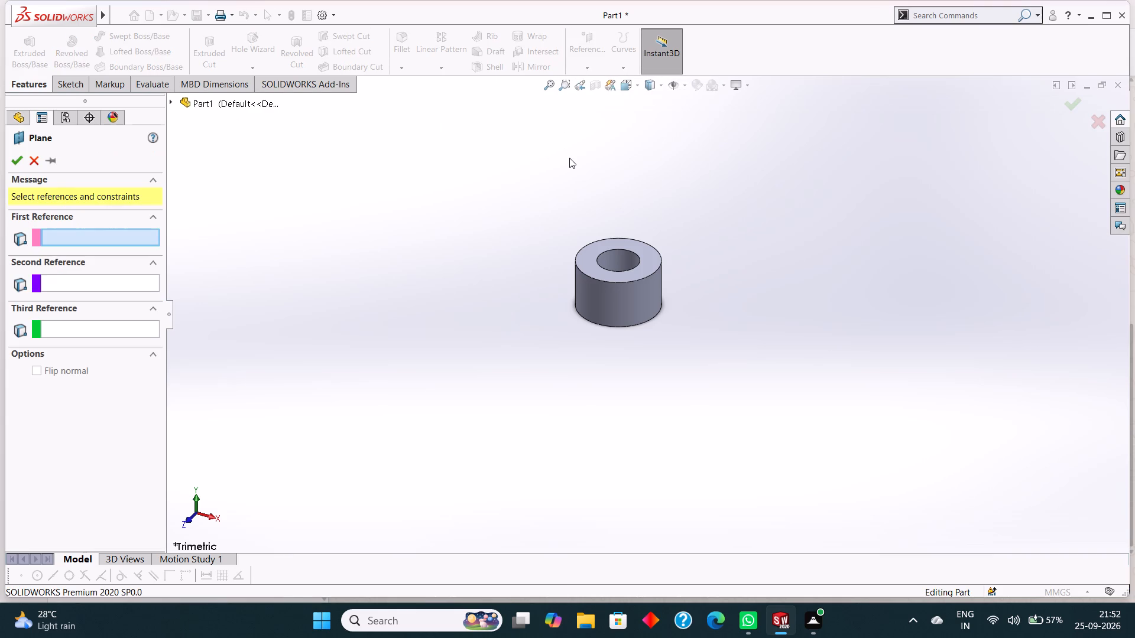
pyautogui.click(175, 105)
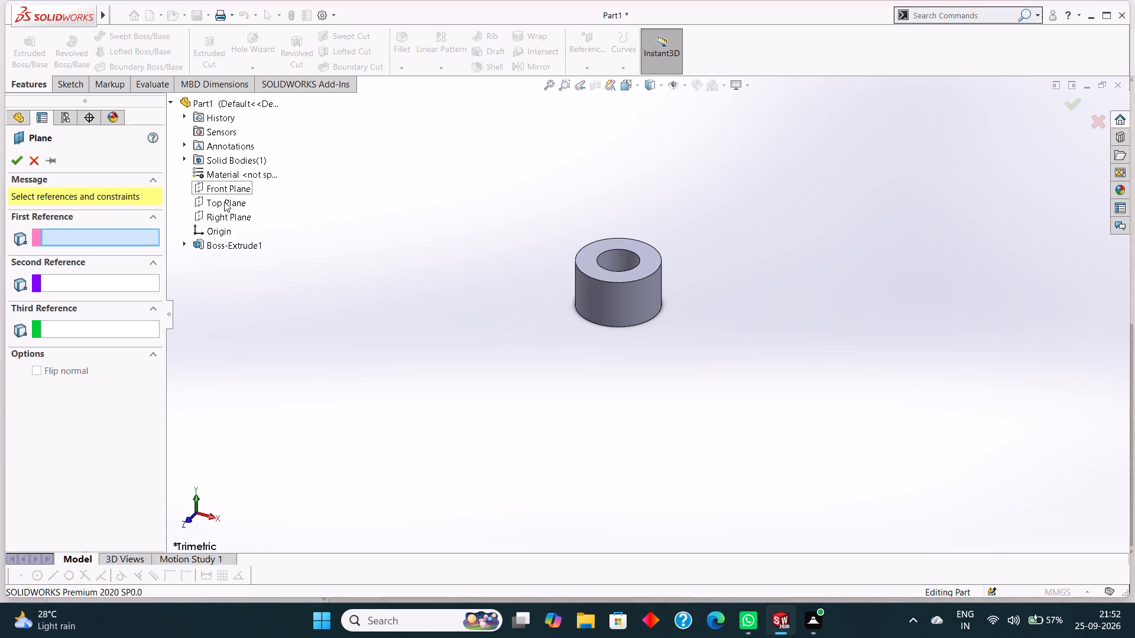
pyautogui.click(224, 201)
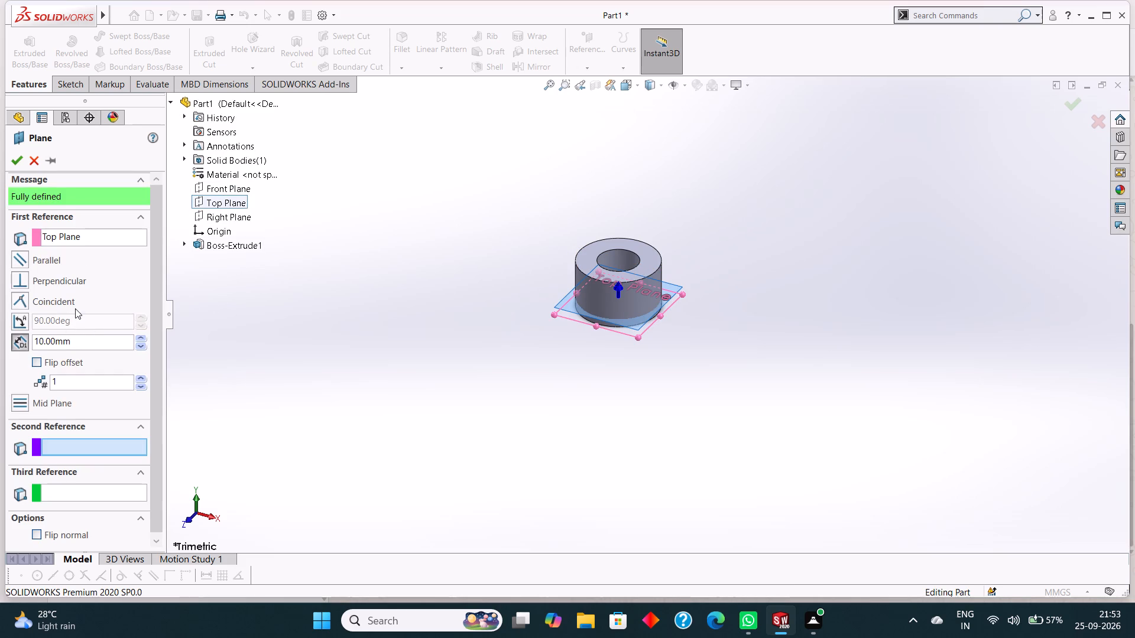
pyautogui.moveTo(77, 339); pyautogui.dragTo(22, 337)
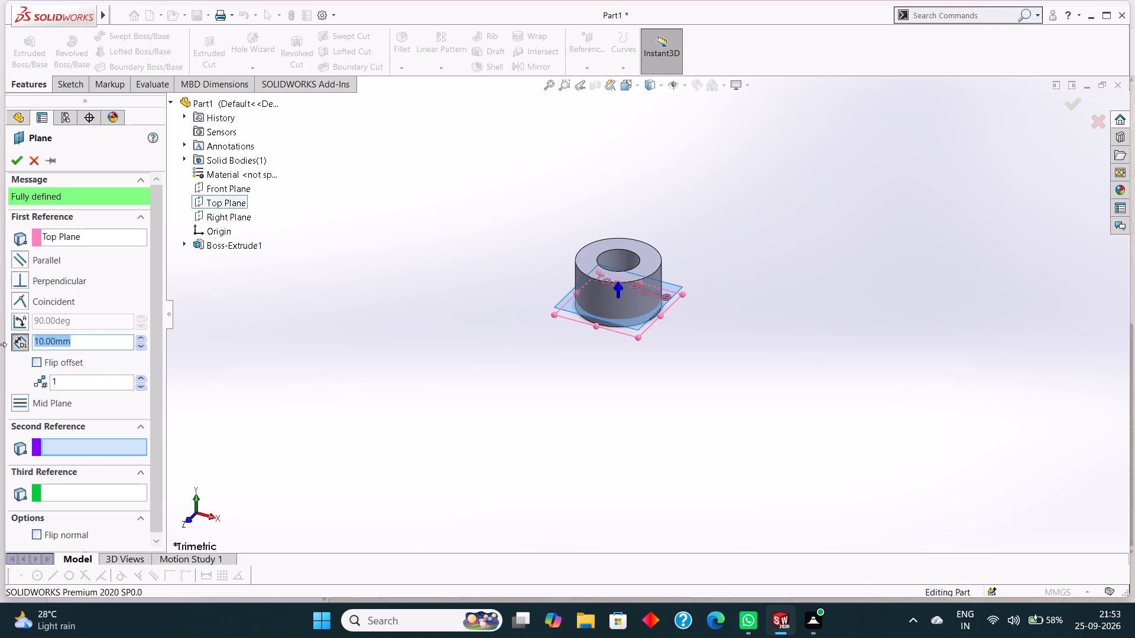
pyautogui.write('30')
pyautogui.press('Return')
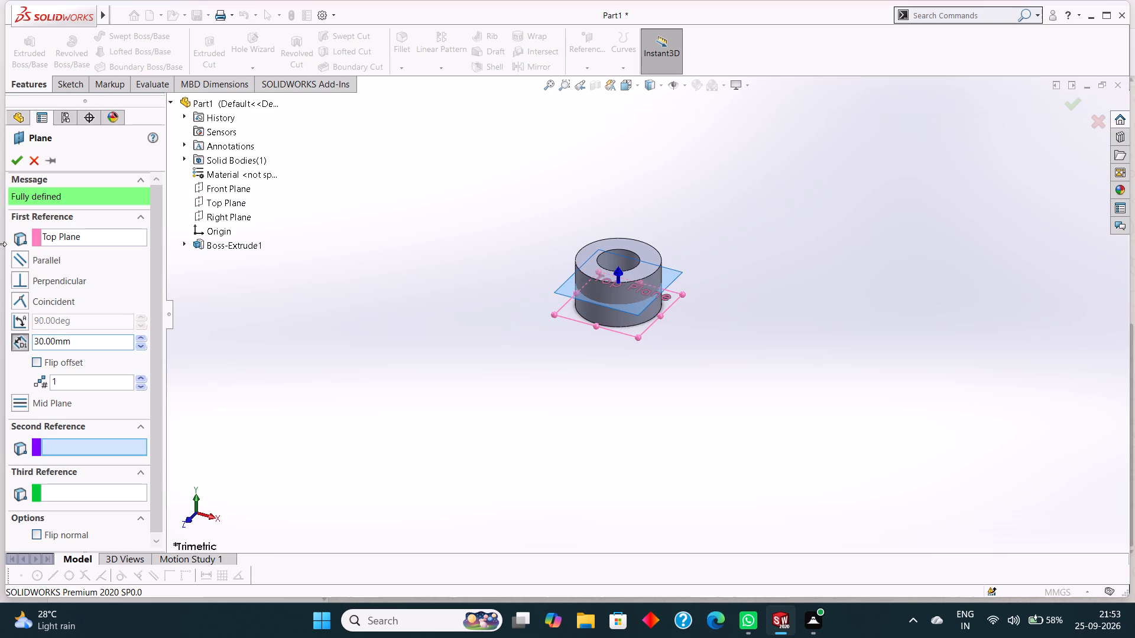
pyautogui.click(9, 157)
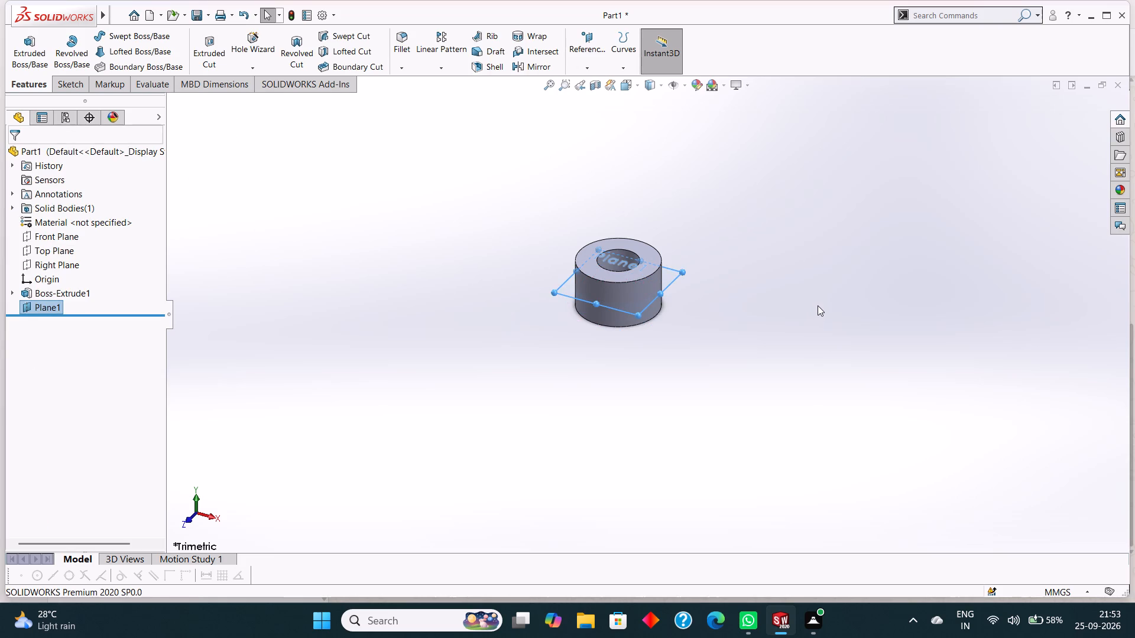
# View the offset plane face-on and start a new sketch on it.
pyautogui.scroll(-2, 812, 305)
pyautogui.click(586, 261)
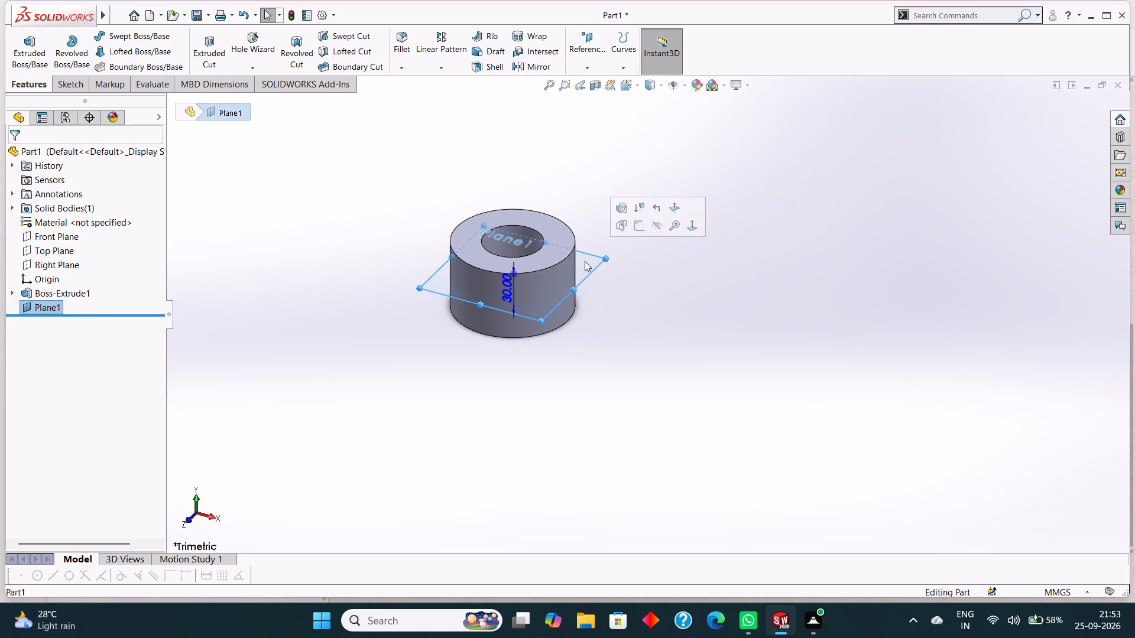
pyautogui.hotkey('ctrl', '8')
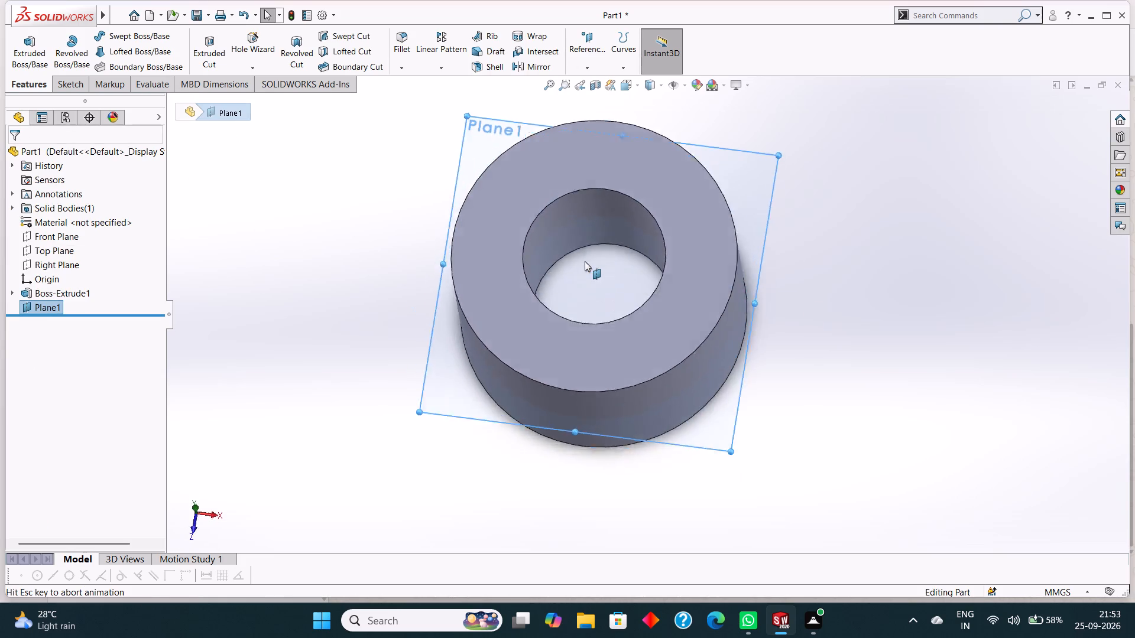
pyautogui.scroll(3, 822, 269)
pyautogui.scroll(-1, 920, 266)
pyautogui.scroll(4, 920, 266)
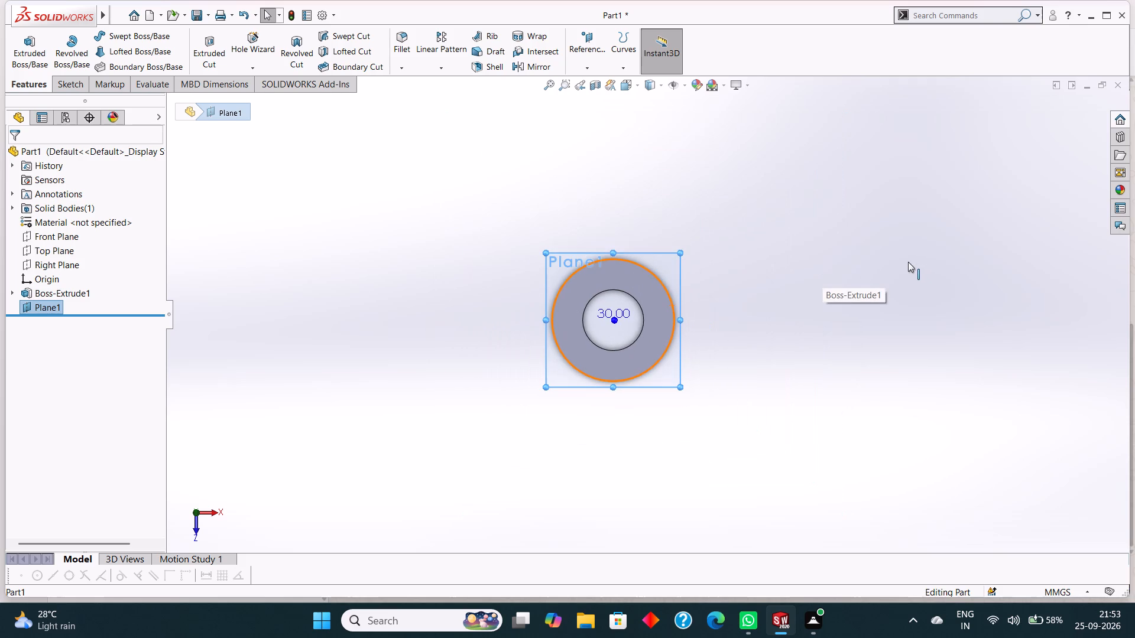
pyautogui.rightClick(659, 258)
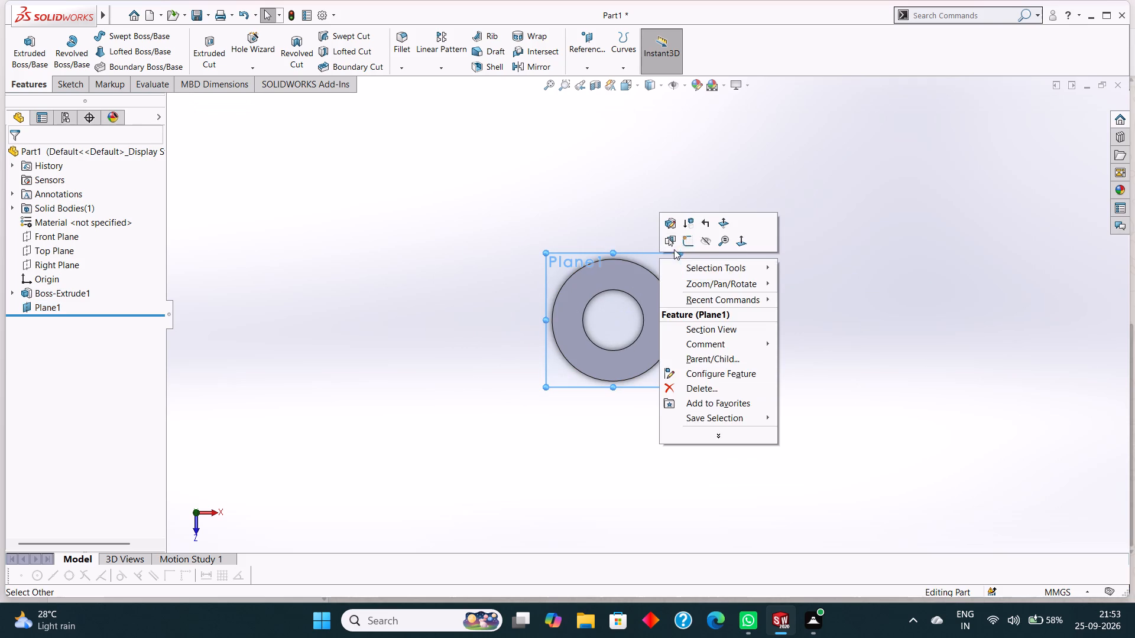
pyautogui.click(683, 242)
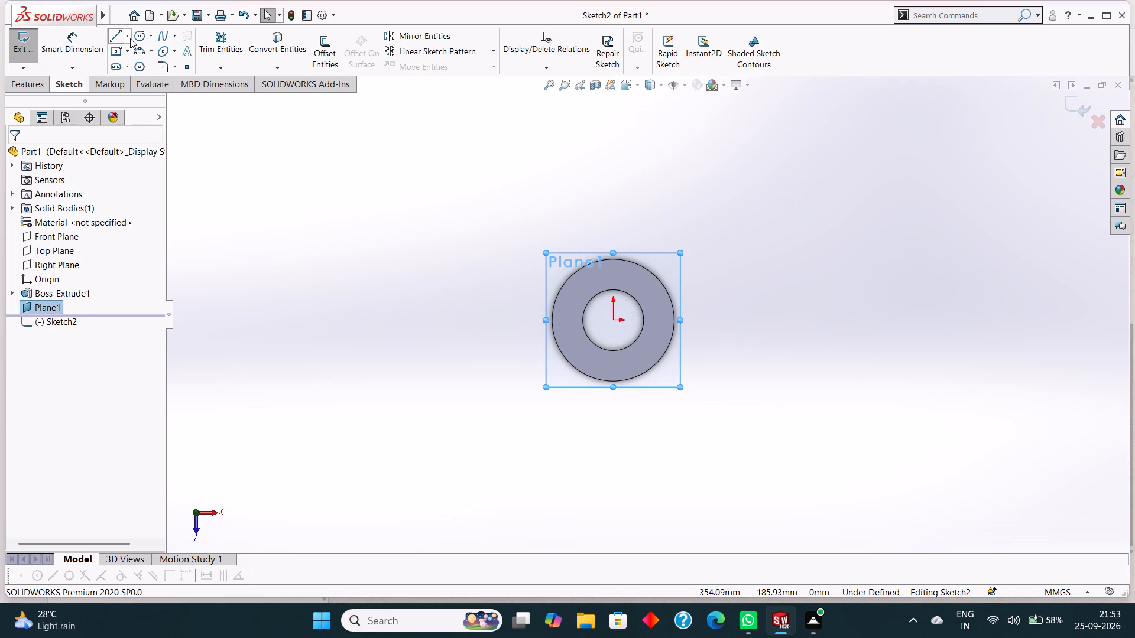
# Sketch a 150 mm horizontal centerline extending from the origin away from the ring, in the positive X direction.
pyautogui.click(129, 38)
pyautogui.click(131, 69)
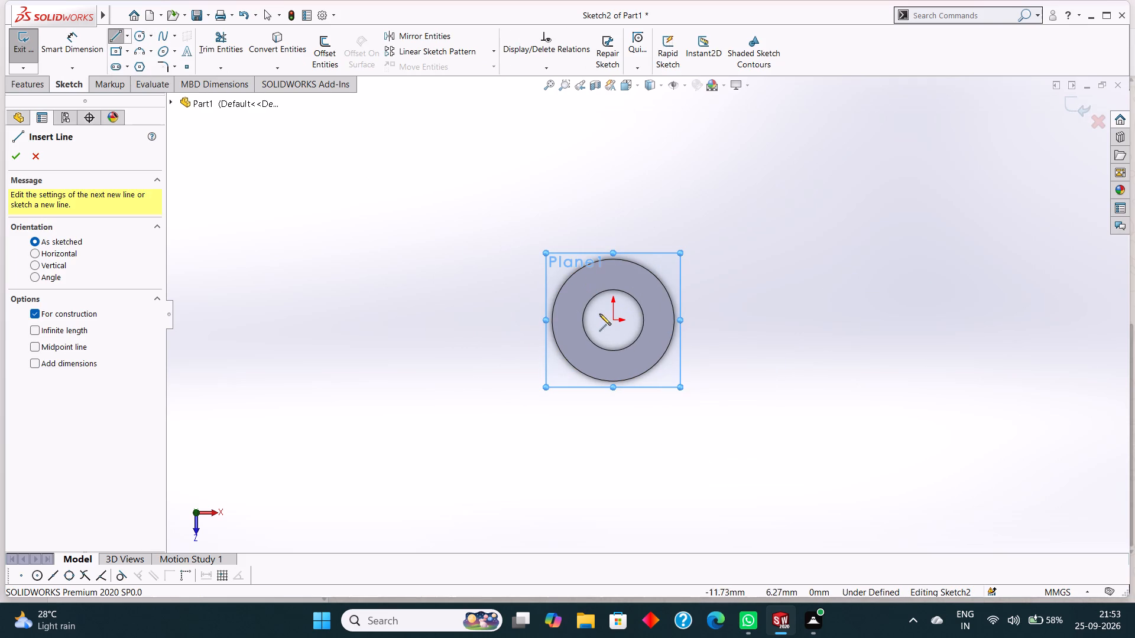
pyautogui.click(611, 320)
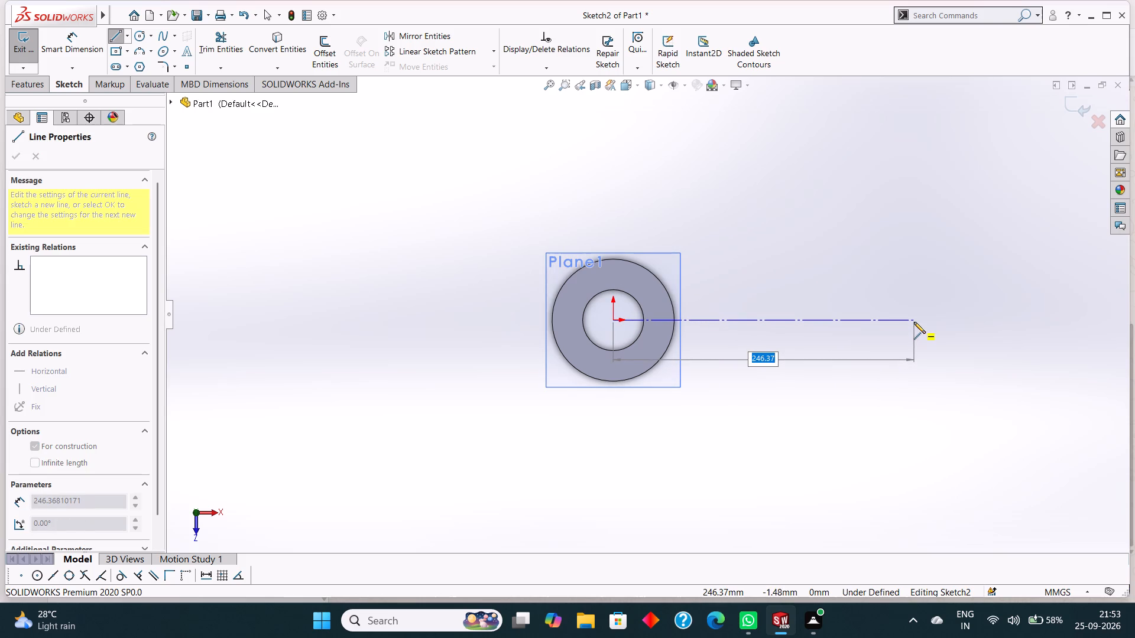
pyautogui.write('150')
pyautogui.press('Return')
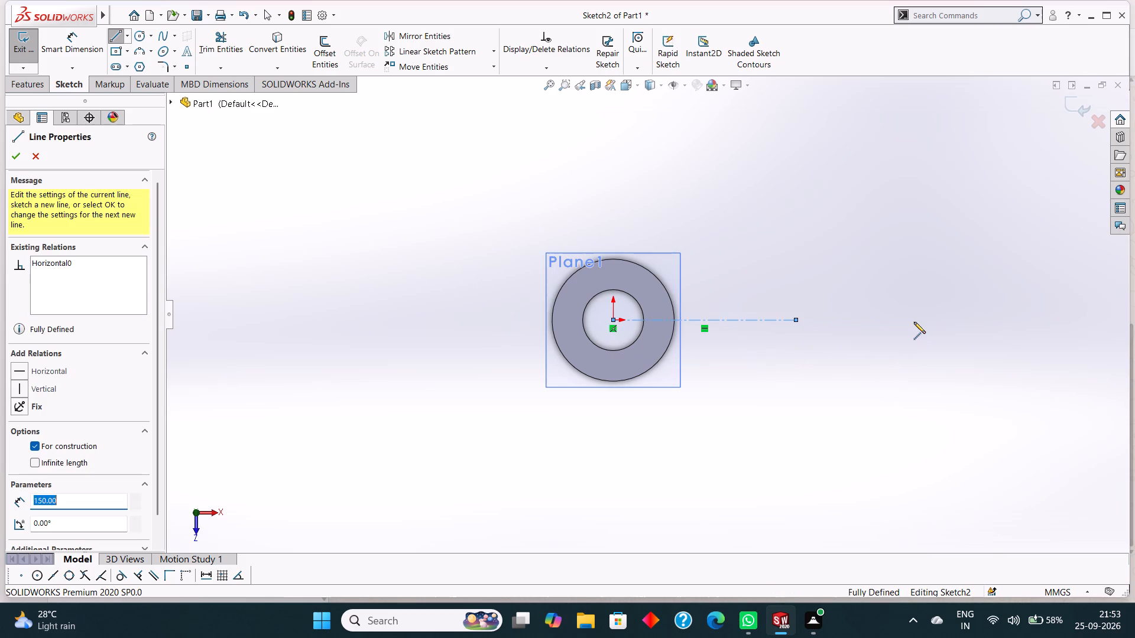
pyautogui.rightClick(886, 196)
pyautogui.click(935, 207)
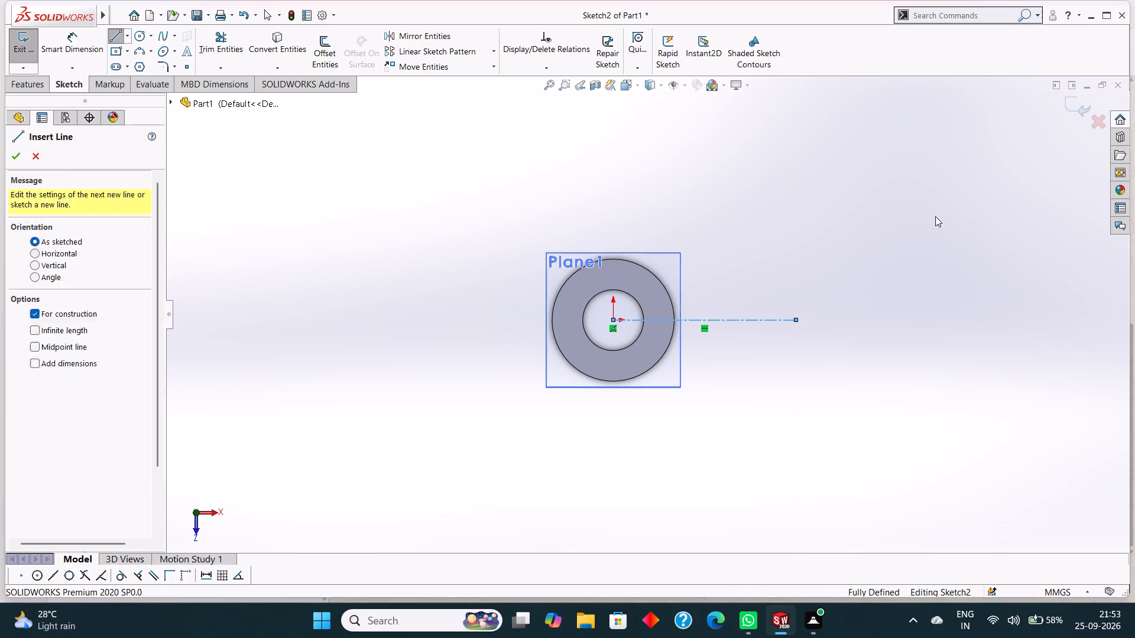
# Sketch two concentric circles with 9 mm and 15 mm radii centred on the centerline's outer endpoint.
pyautogui.scroll(-3, 834, 301)
pyautogui.scroll(1, 759, 321)
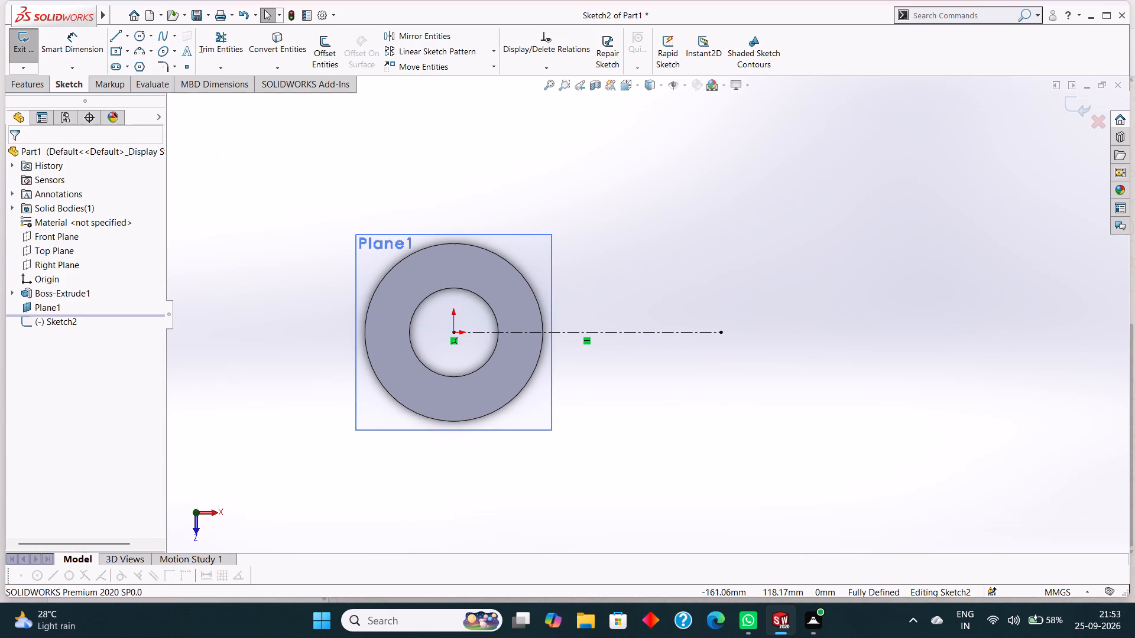
pyautogui.click(135, 39)
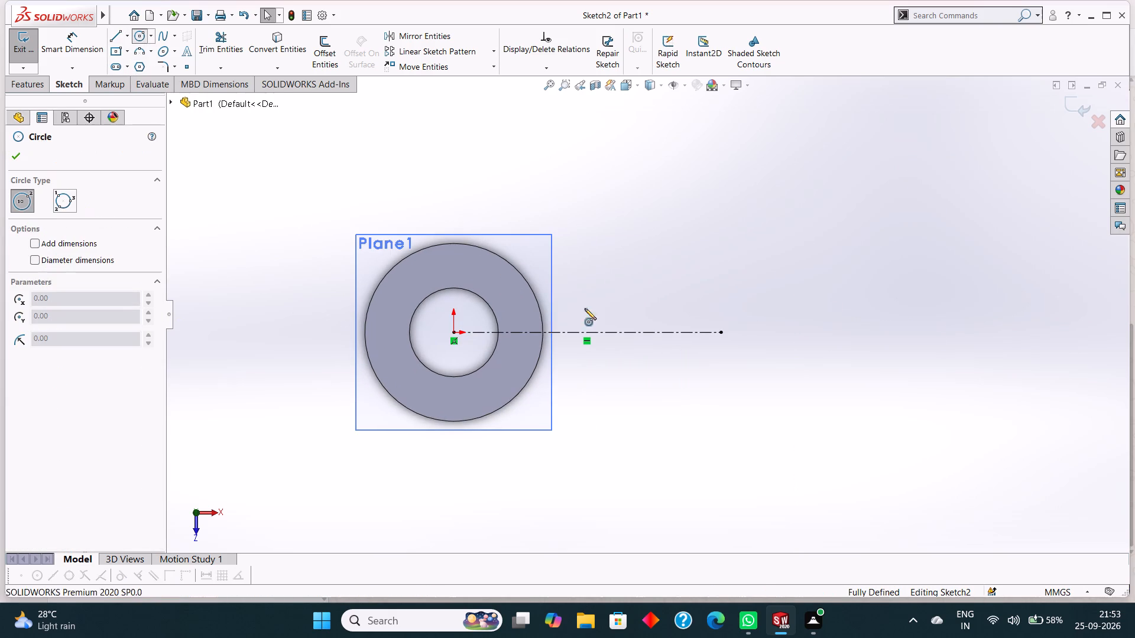
pyautogui.click(719, 331)
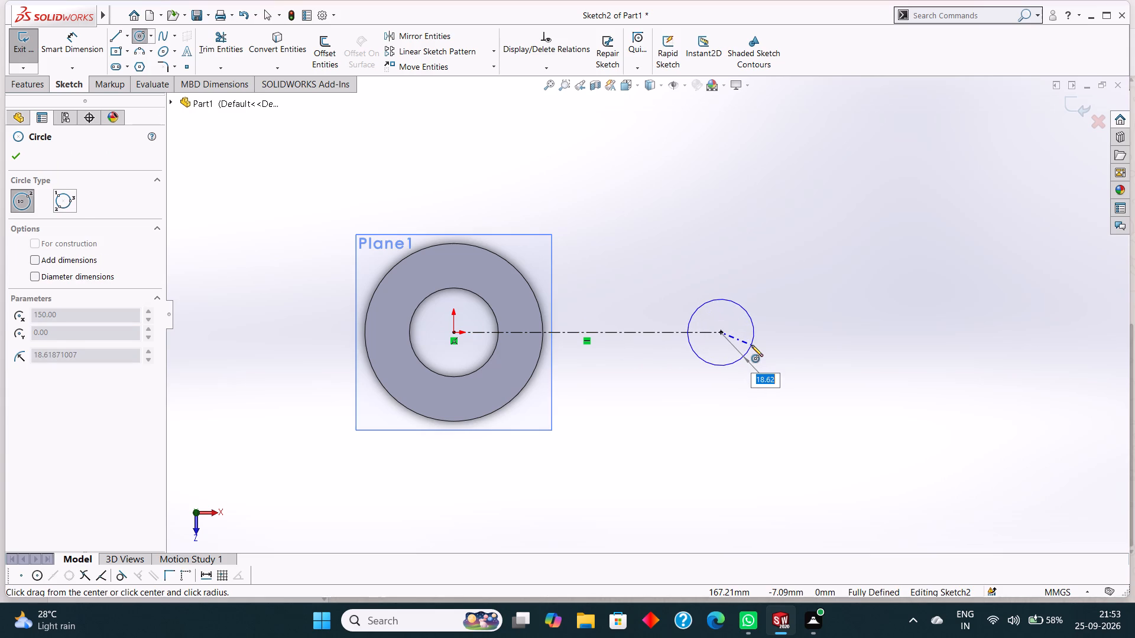
pyautogui.press('9')
pyautogui.press('Return')
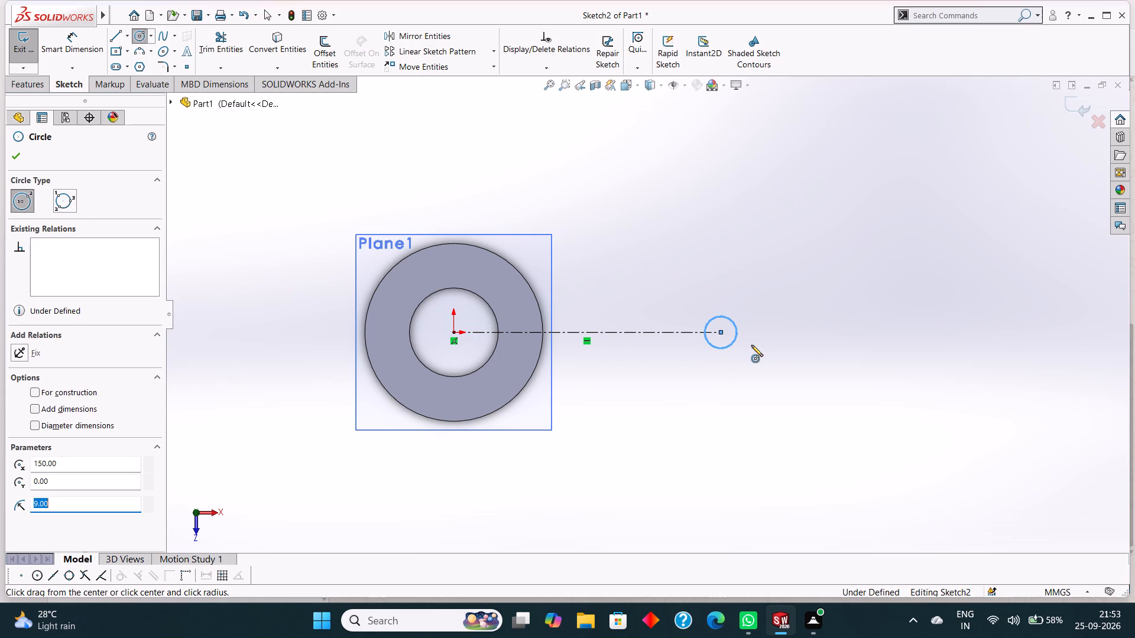
pyautogui.click(721, 330)
pyautogui.write('15')
pyautogui.press('Return')
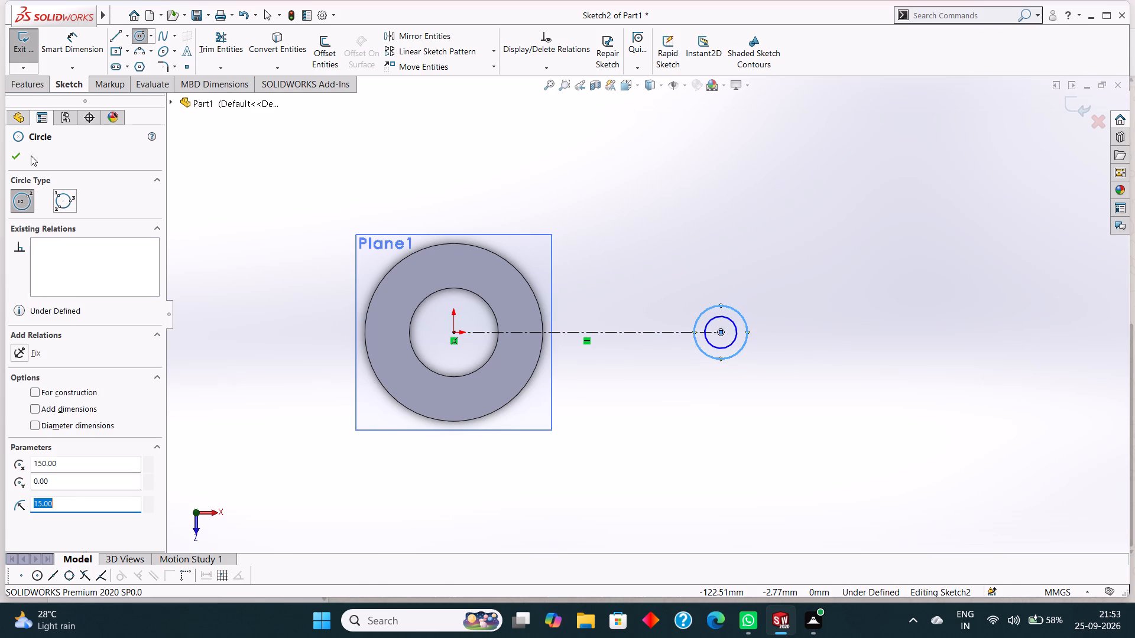
pyautogui.click(14, 158)
# Add diameter dimensions to the inner and outer small concentric circles.
pyautogui.click(83, 38)
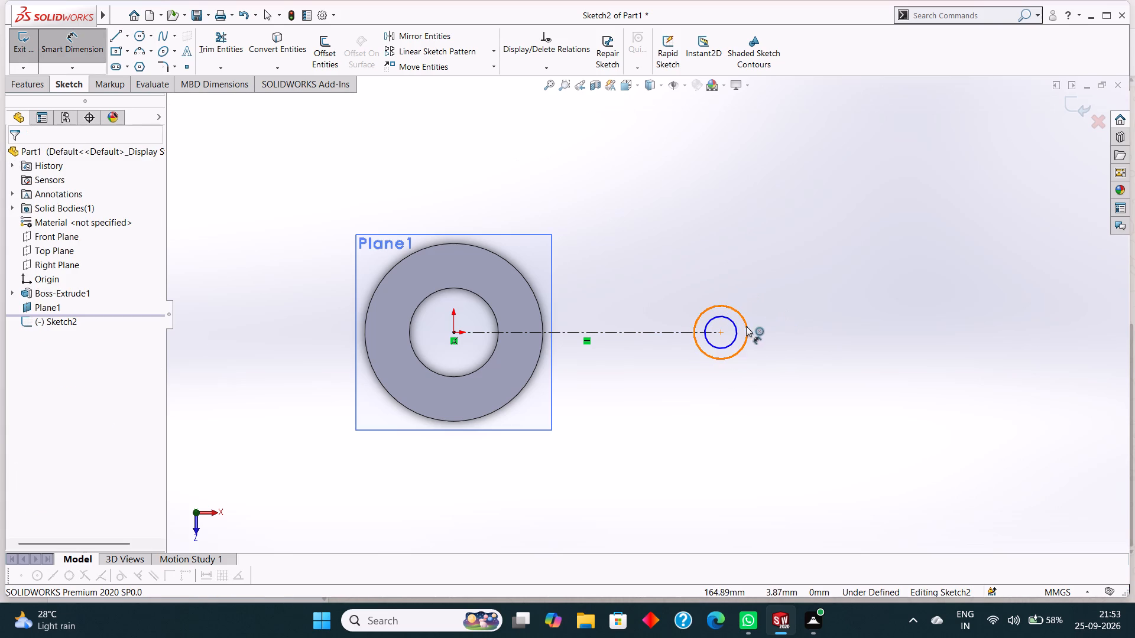
pyautogui.click(734, 327)
pyautogui.click(797, 328)
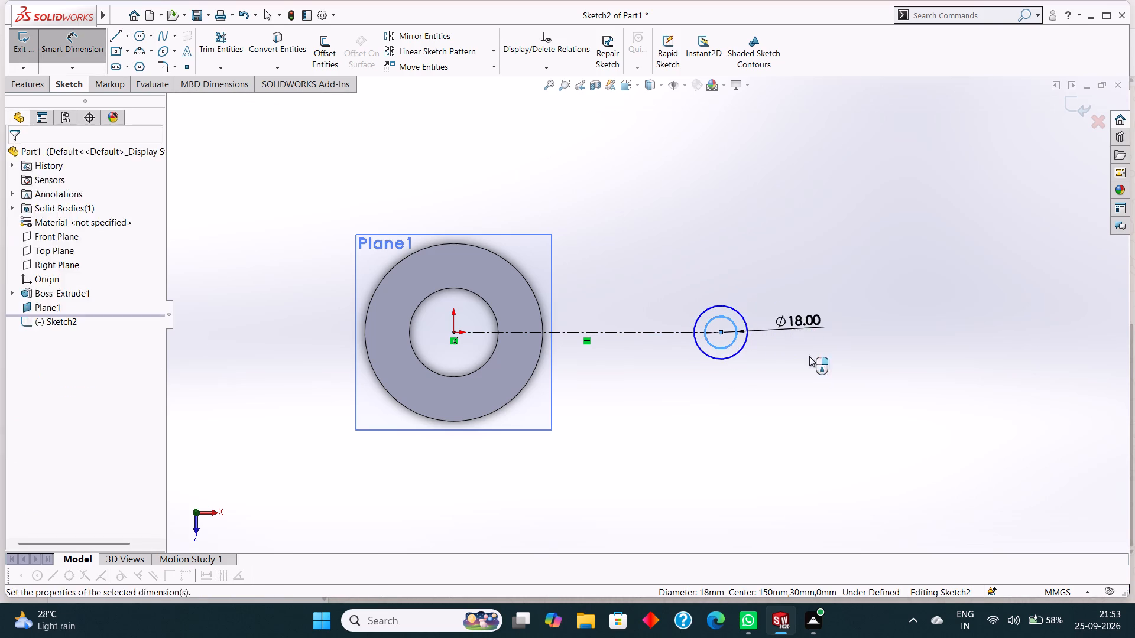
pyautogui.click(750, 311)
pyautogui.click(732, 310)
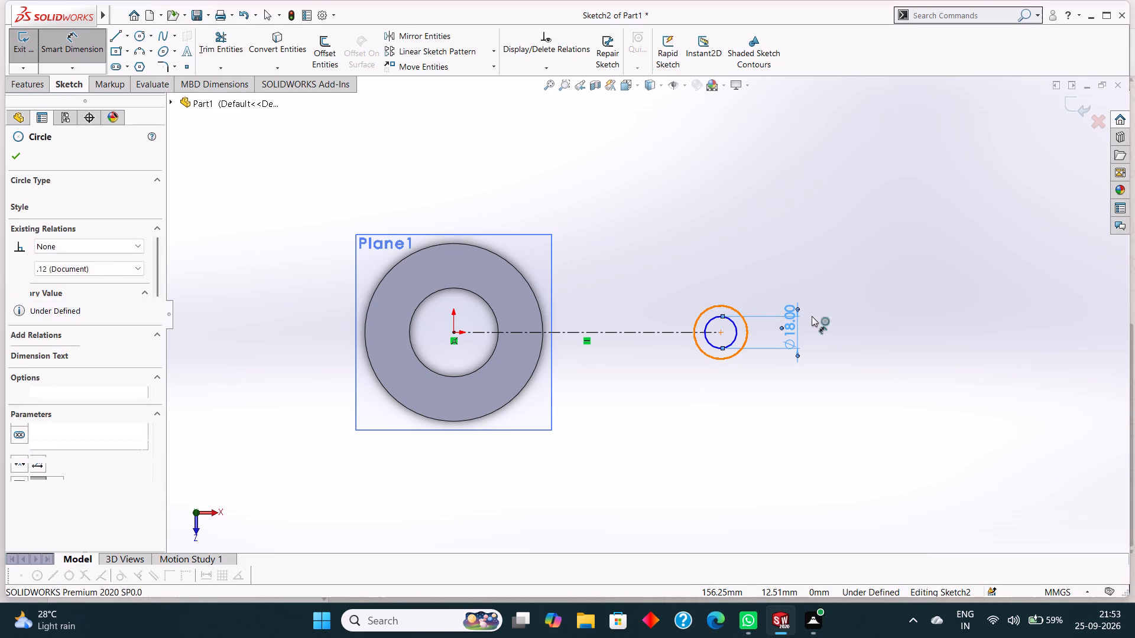
pyautogui.click(858, 328)
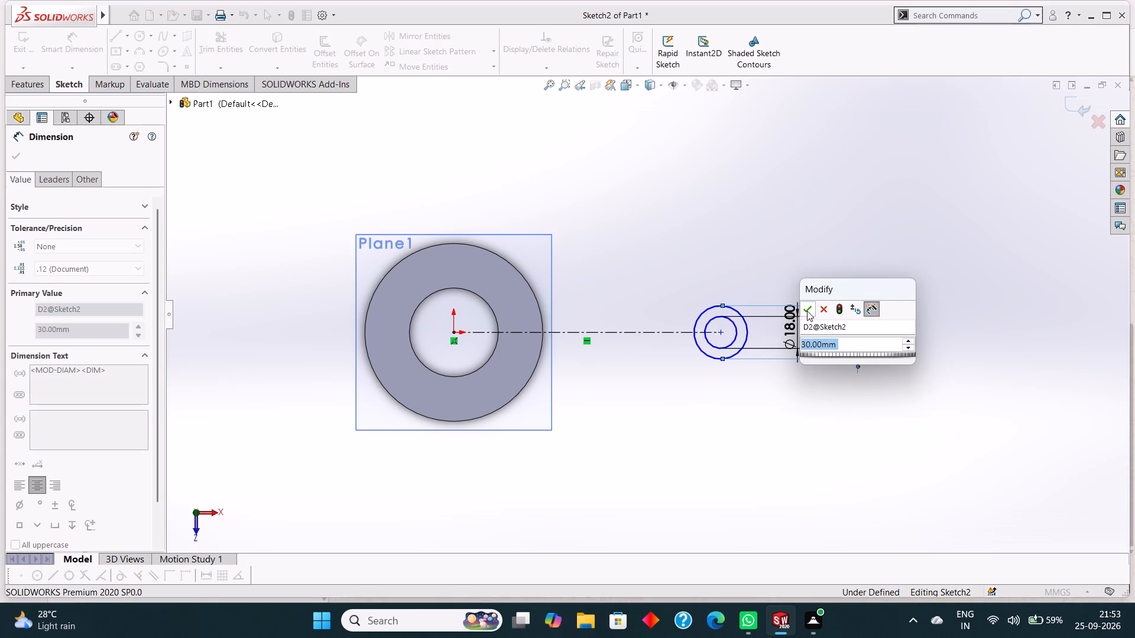
pyautogui.click(807, 311)
pyautogui.click(17, 162)
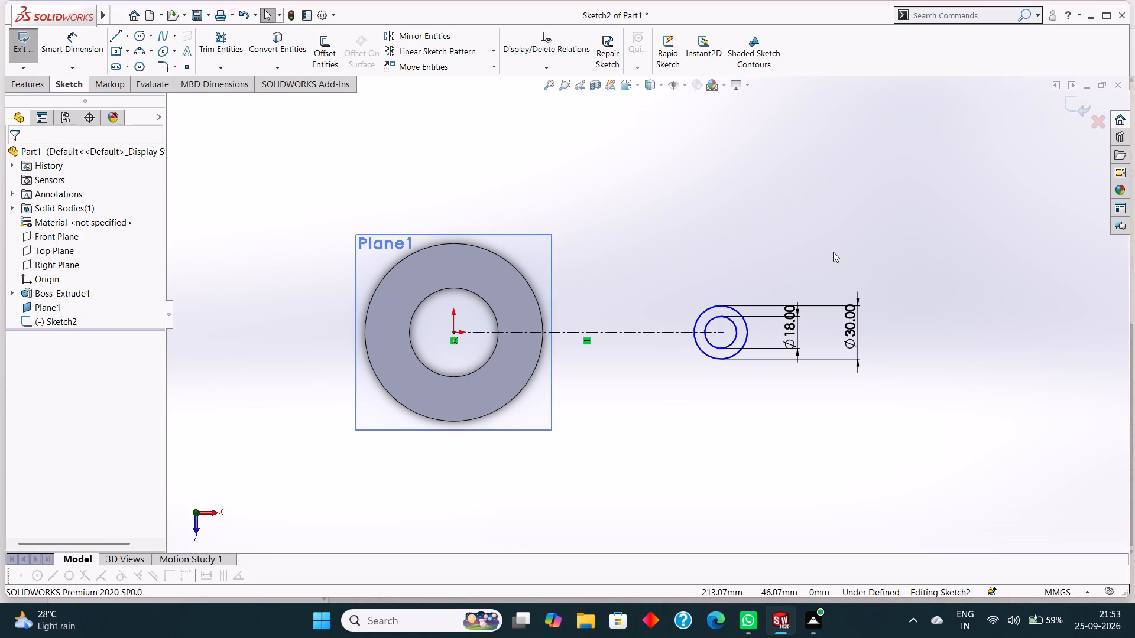
# Dimension the horizontal distance between the origin and the centre of the small circles.
pyautogui.click(87, 46)
pyautogui.click(456, 333)
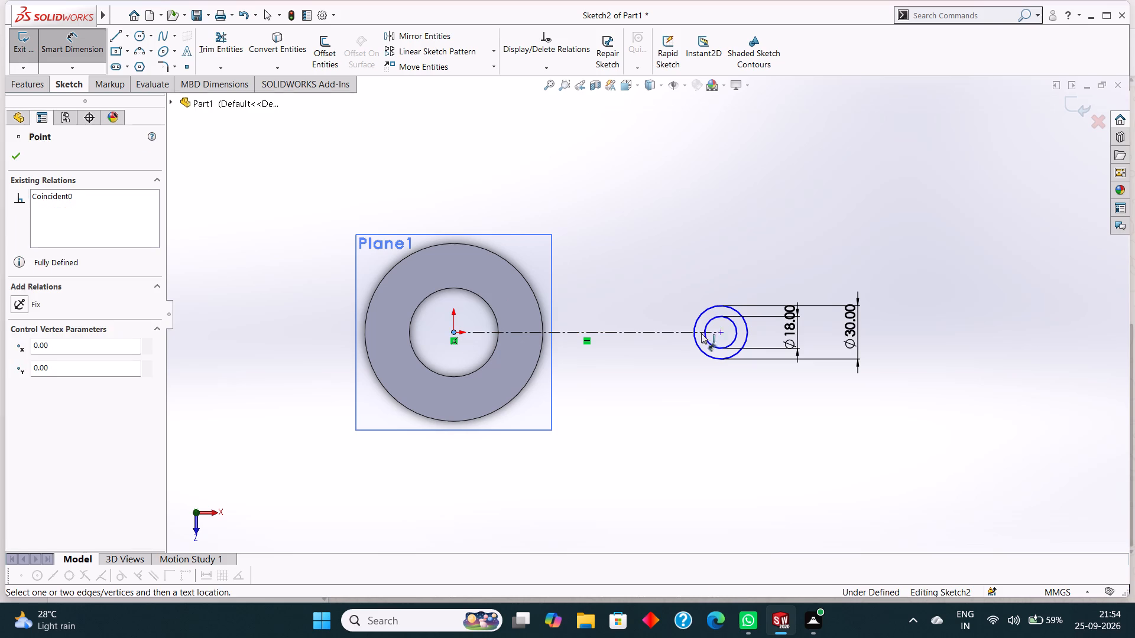
pyautogui.click(722, 333)
pyautogui.click(622, 183)
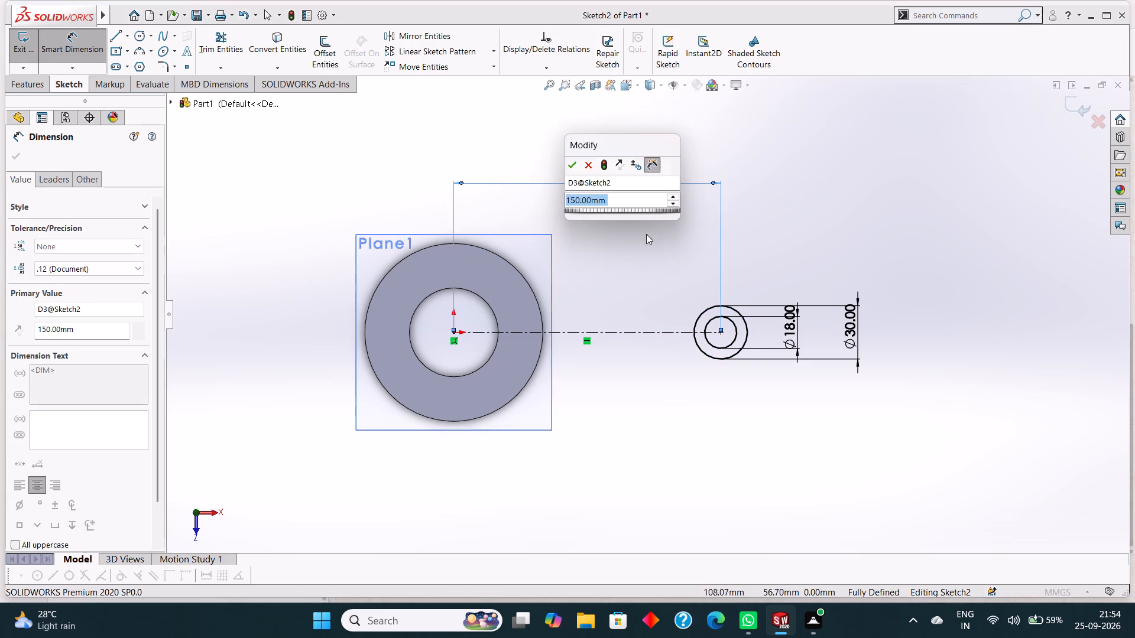
pyautogui.click(570, 170)
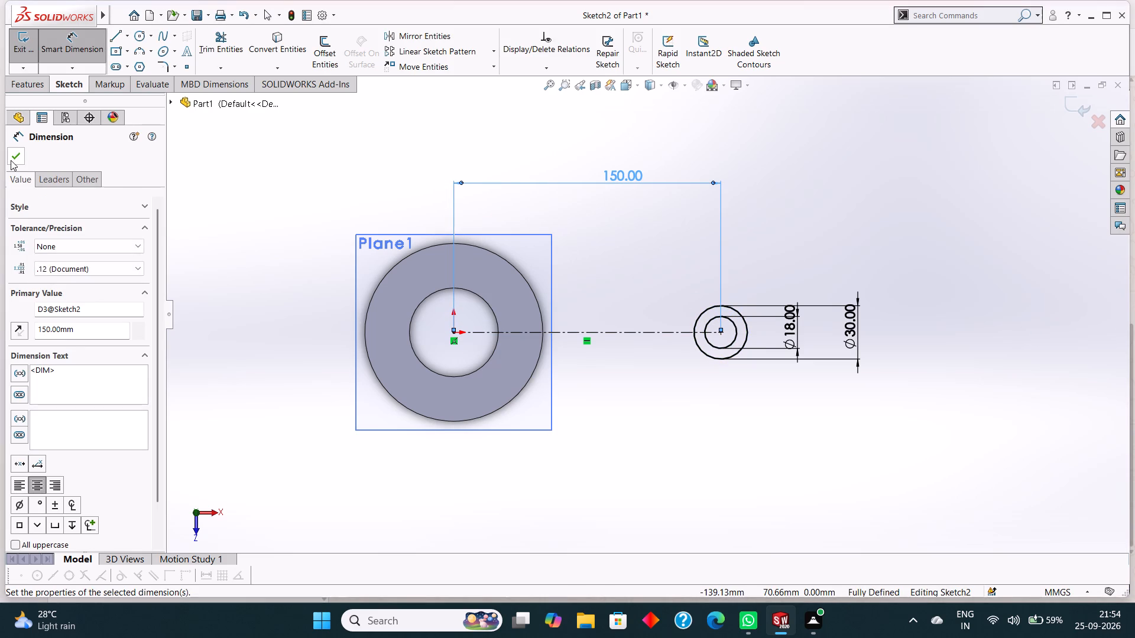
pyautogui.click(11, 159)
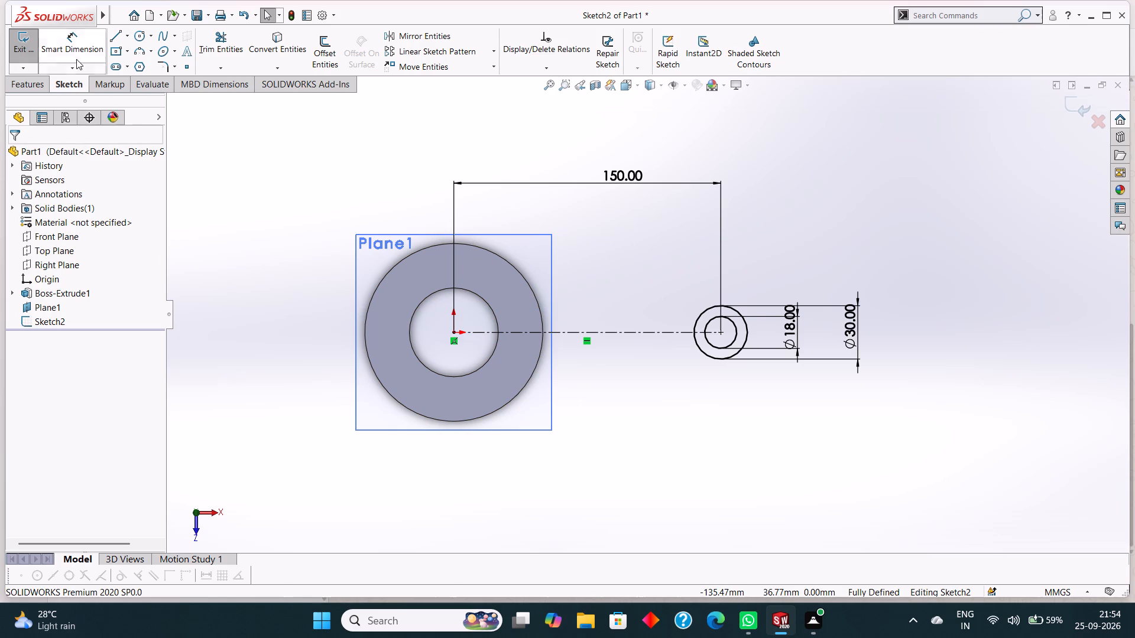
# Sketch two lines joining the top and bottom points of the cylinder's outer edge to the matching points of the outer small circle.
pyautogui.click(112, 32)
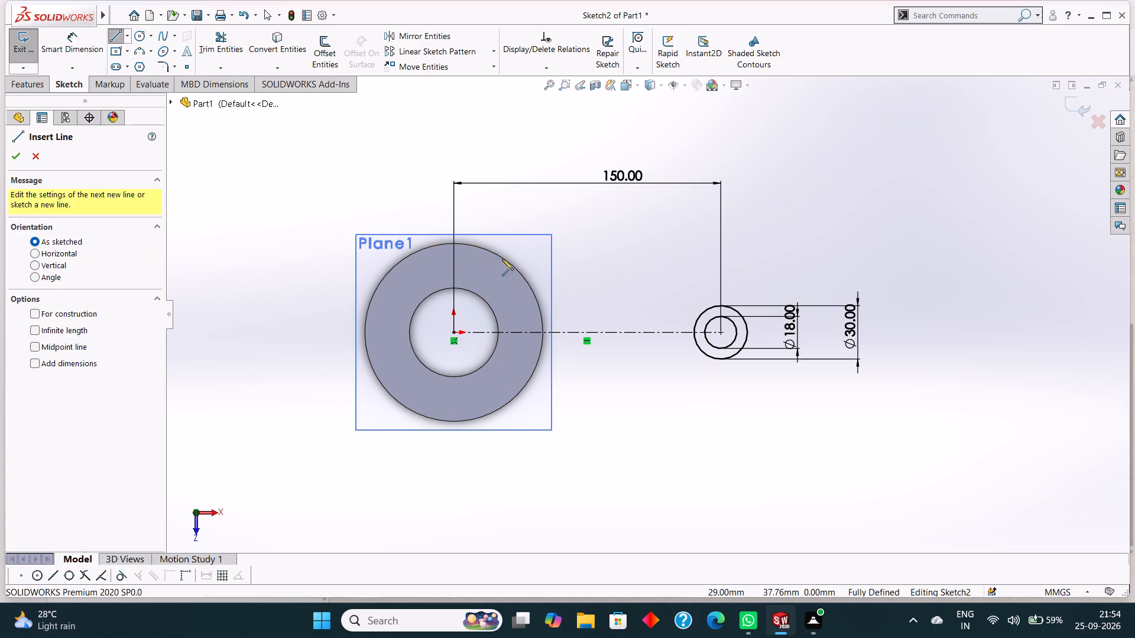
pyautogui.click(453, 243)
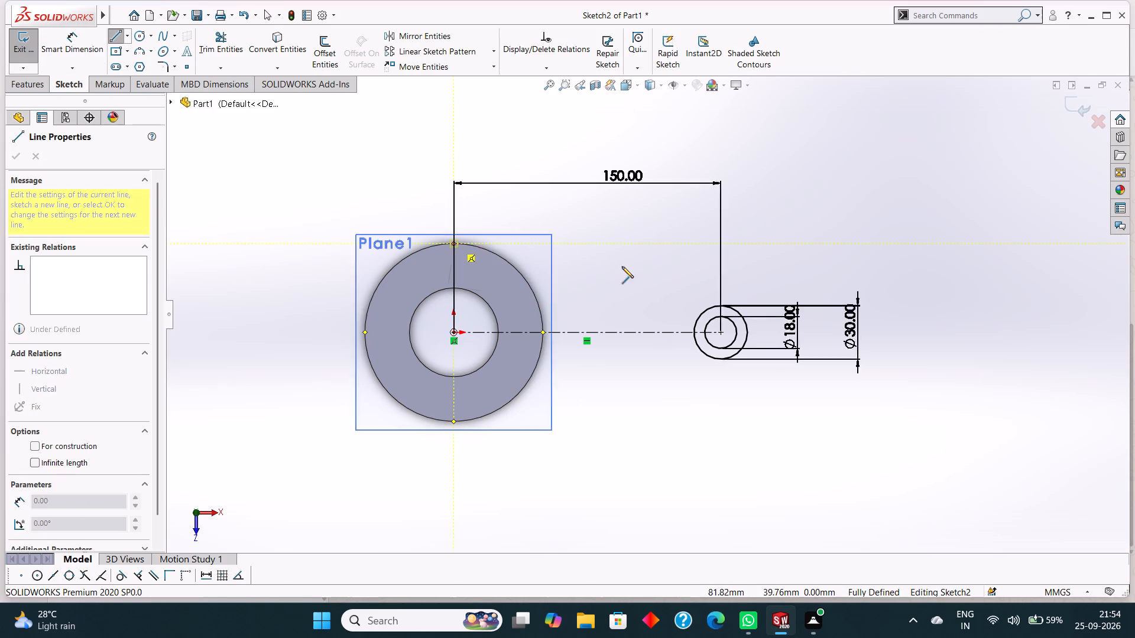
pyautogui.click(721, 307)
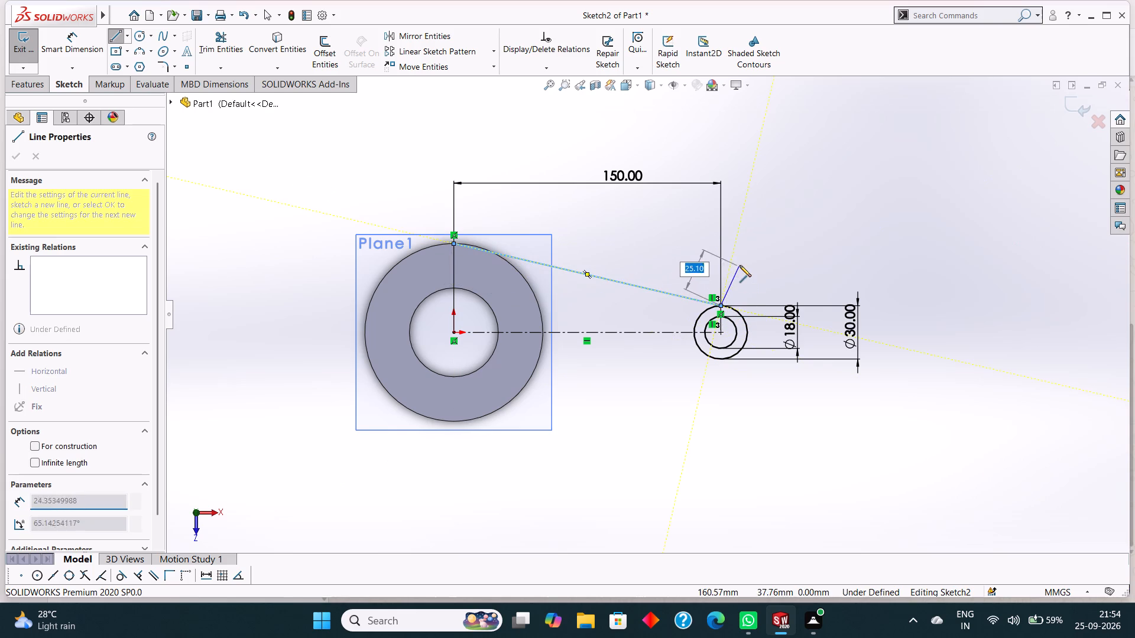
pyautogui.rightClick(747, 263)
pyautogui.click(771, 269)
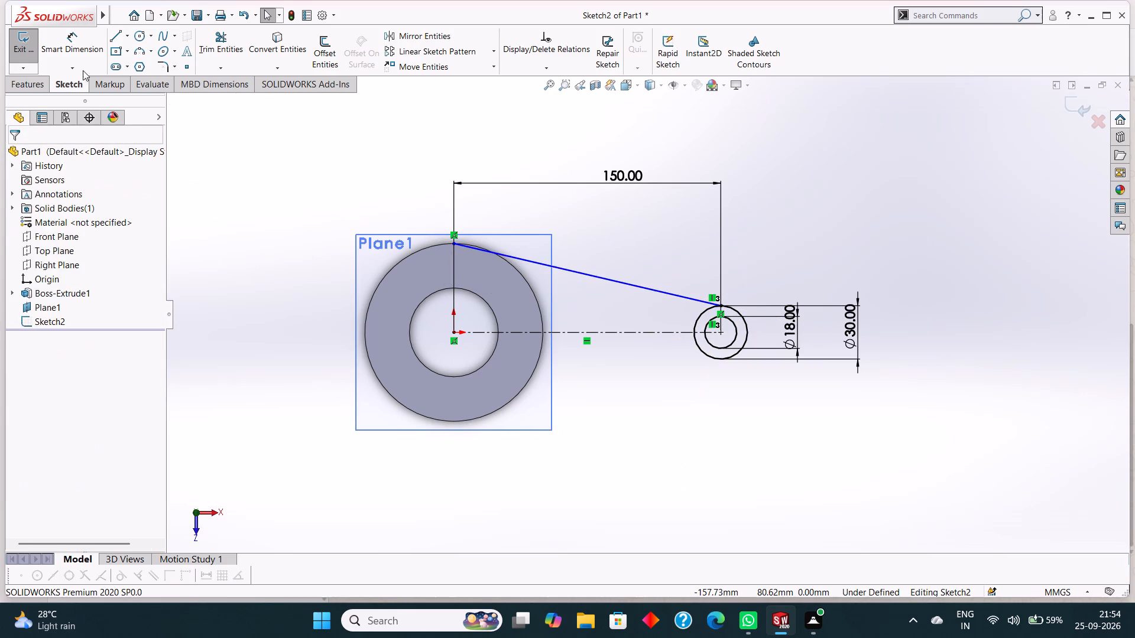
pyautogui.click(115, 33)
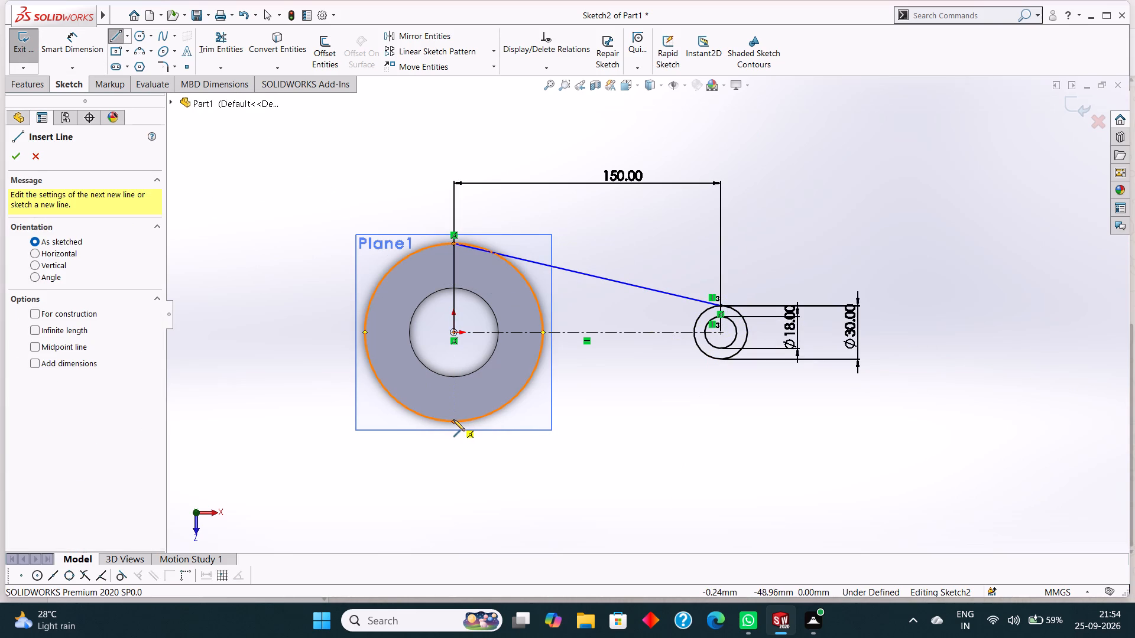
pyautogui.click(454, 421)
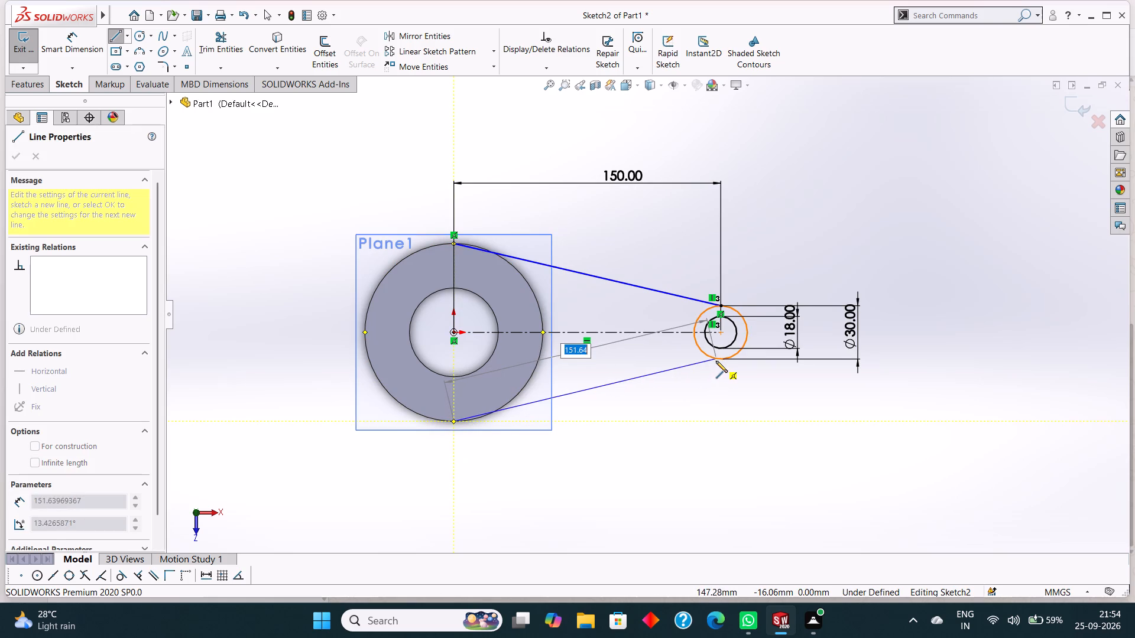
pyautogui.click(719, 360)
pyautogui.rightClick(721, 394)
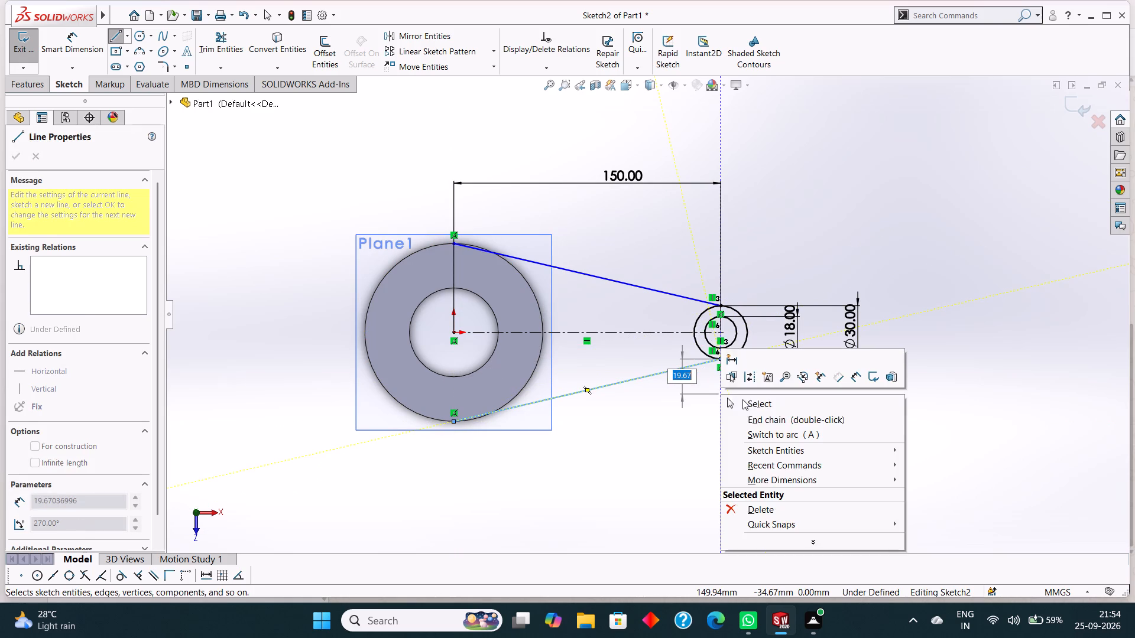
pyautogui.click(746, 400)
# Draw a three-point arc of about 50 mm radius between the lines' cylinder-side endpoints, following the outer edge on the small circles' side.
pyautogui.click(137, 45)
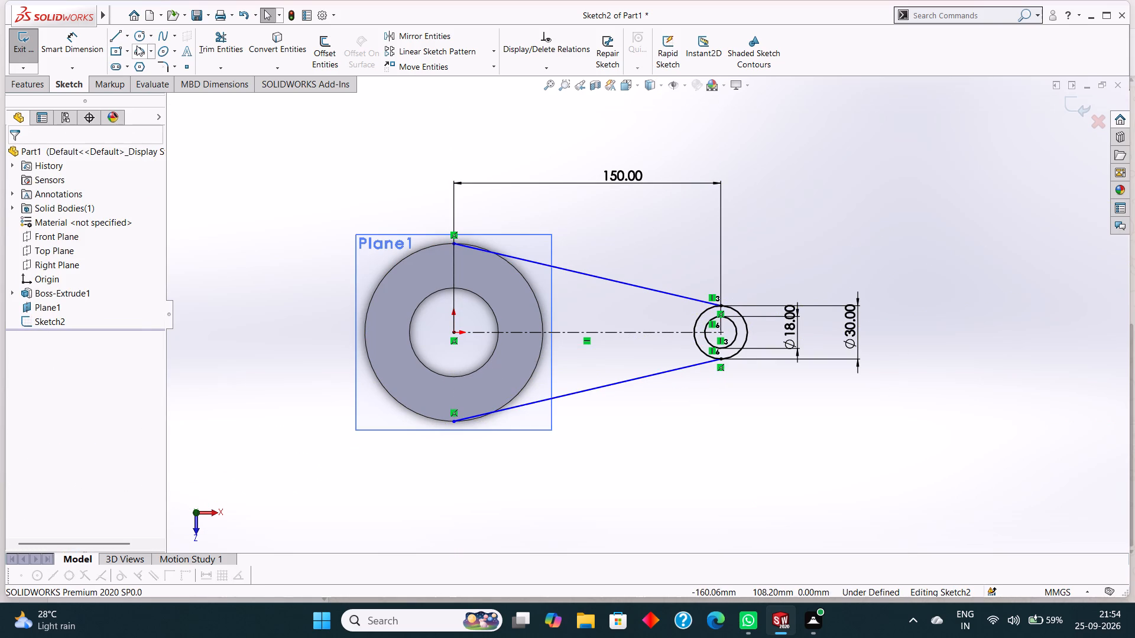
pyautogui.click(452, 242)
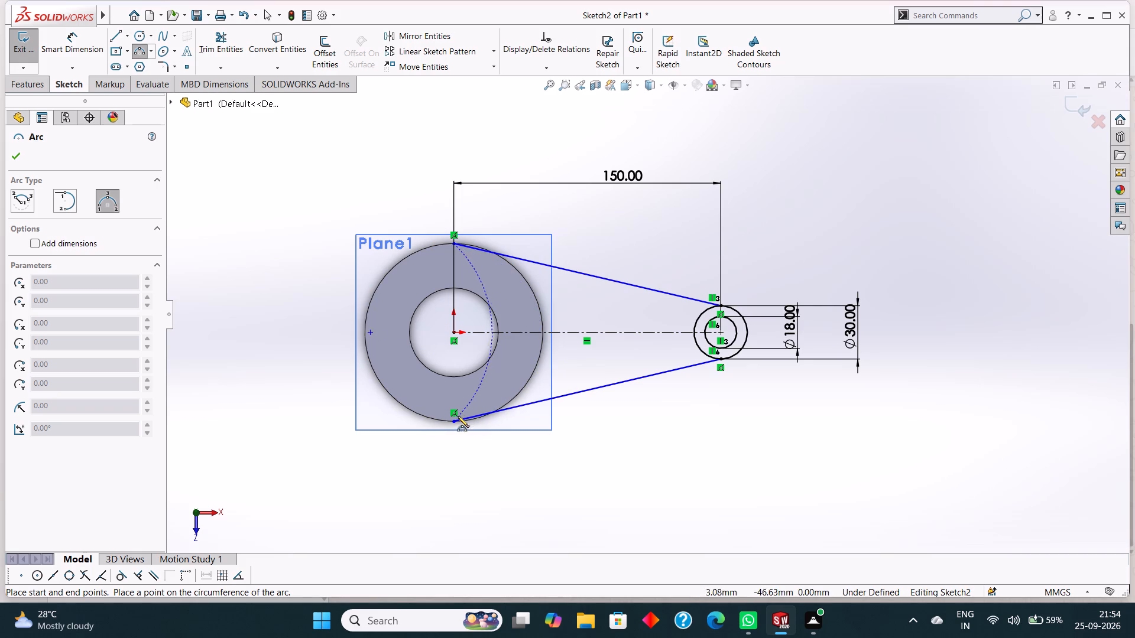
pyautogui.click(455, 421)
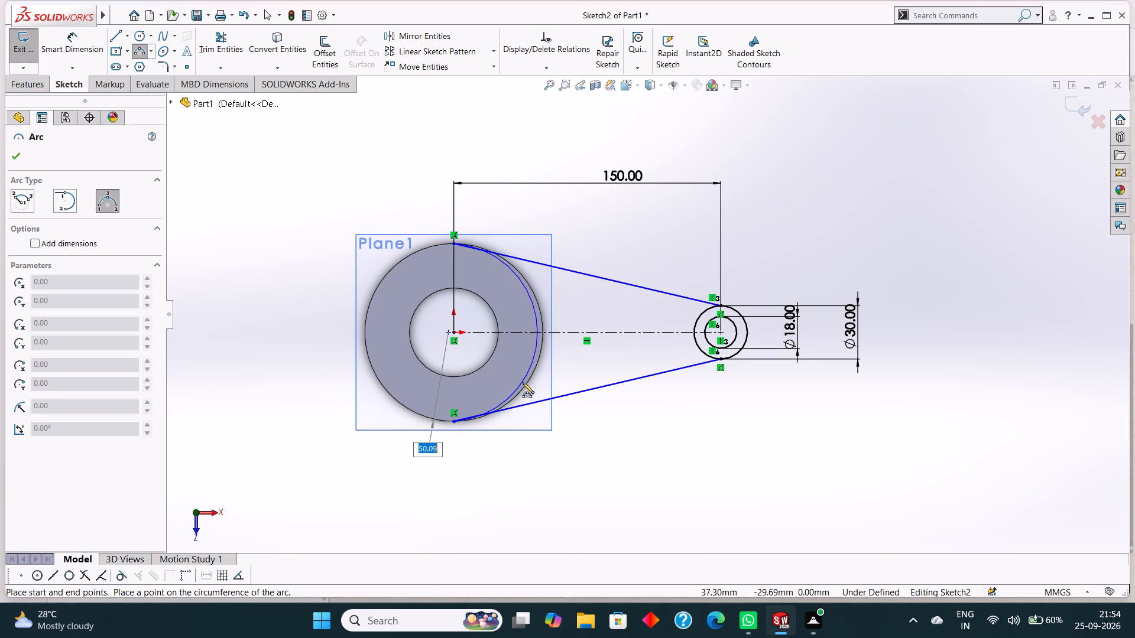
pyautogui.click(528, 376)
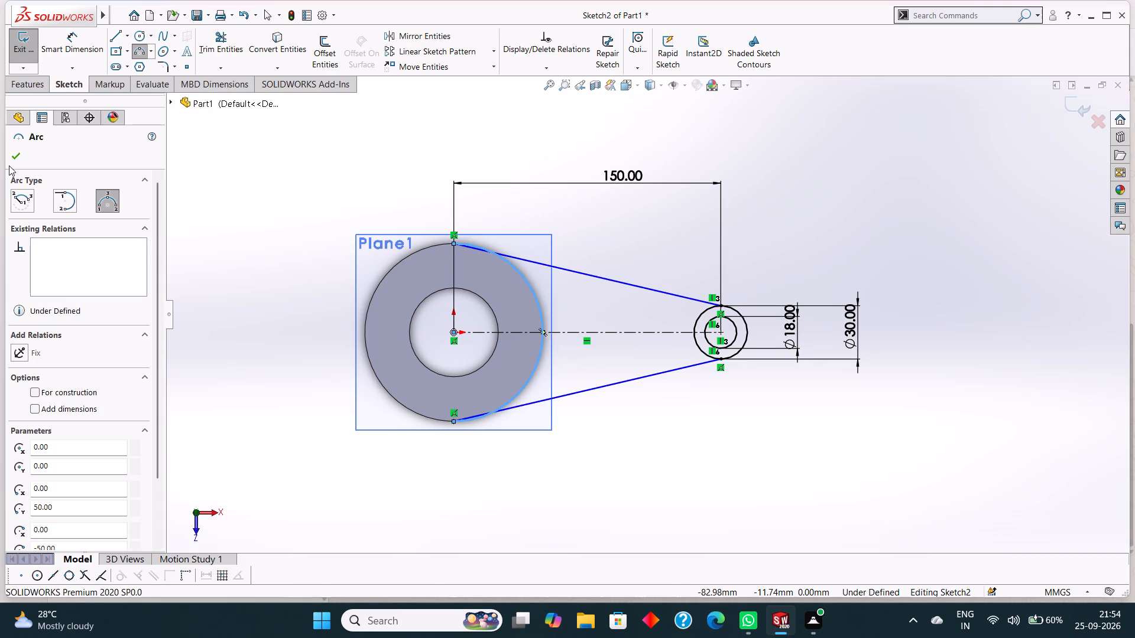
pyautogui.click(17, 157)
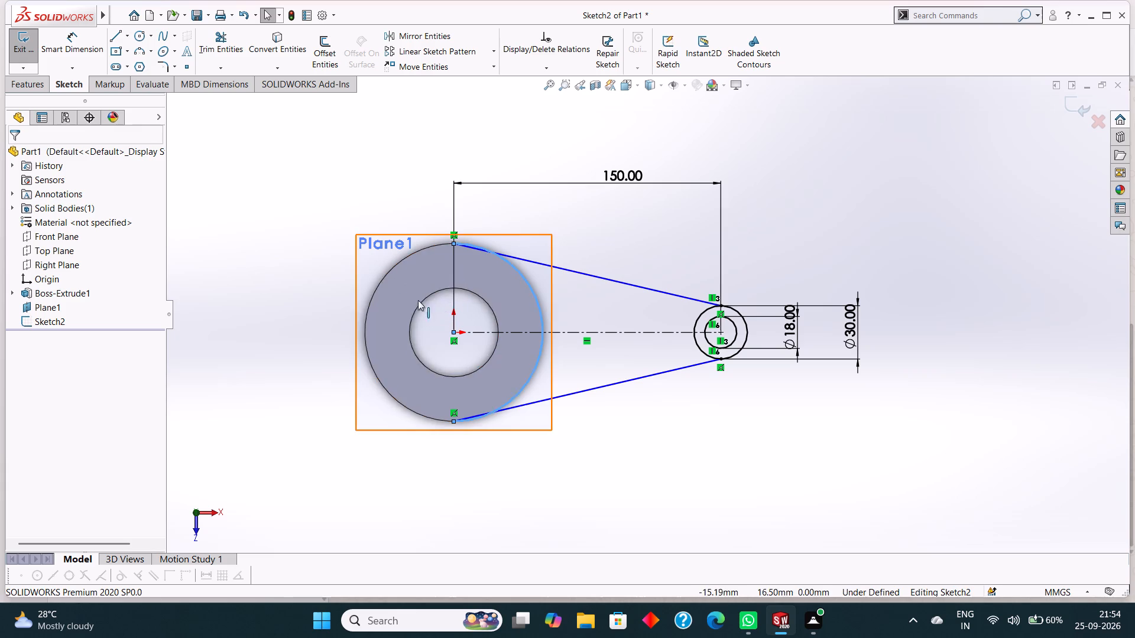
# Trim away the half of the 30 mm circle facing the cylinder, between the two connecting lines.
pyautogui.click(34, 87)
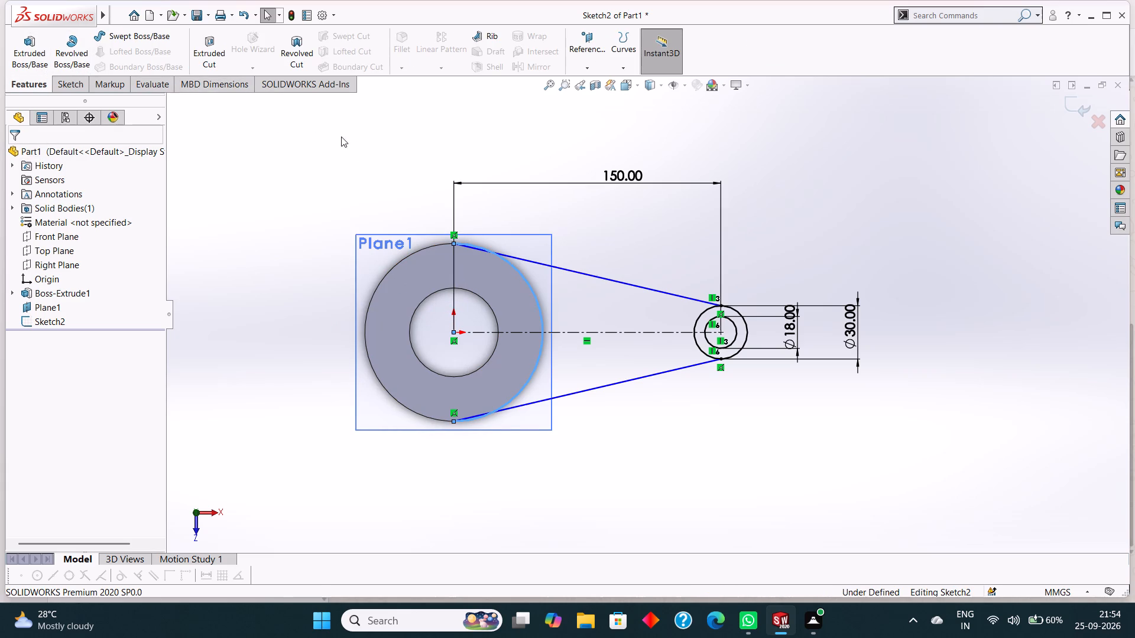
pyautogui.click(82, 89)
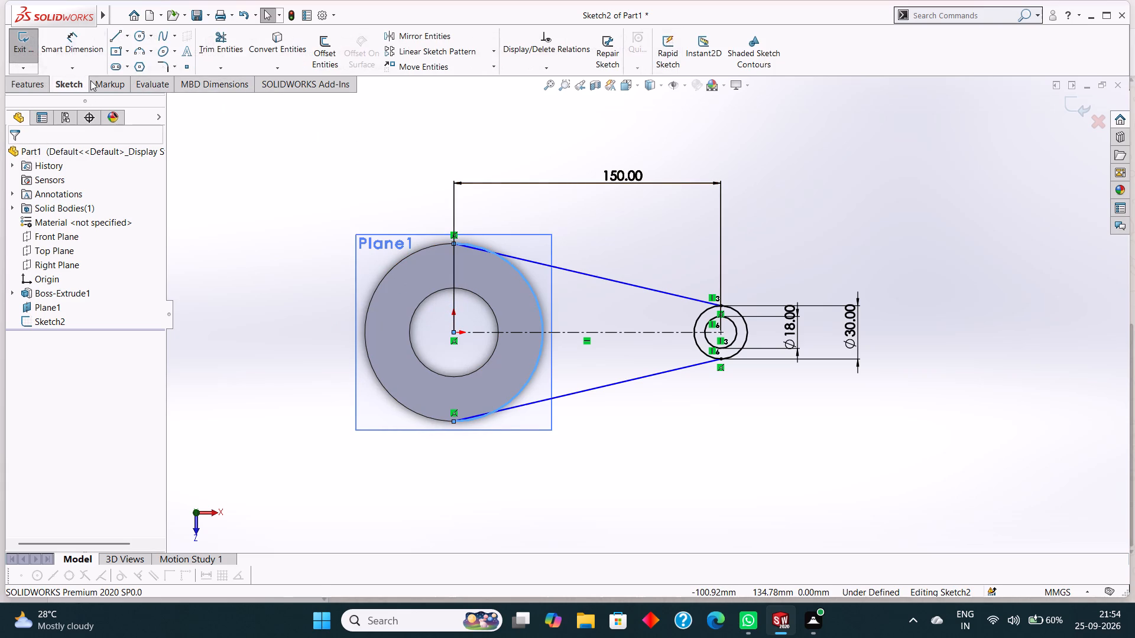
pyautogui.click(213, 48)
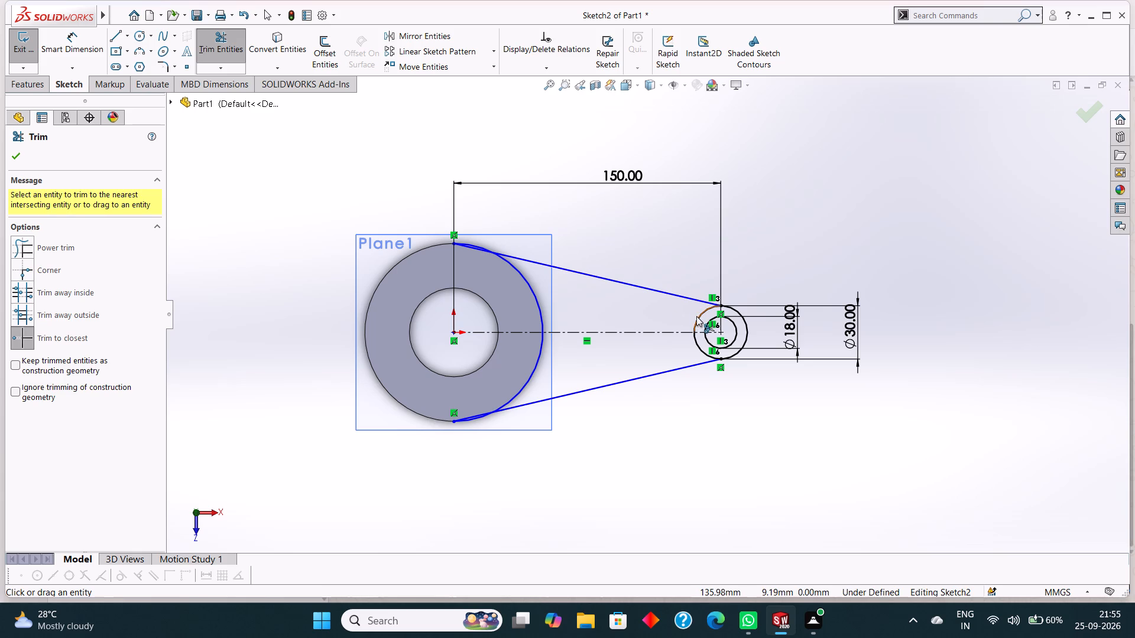
pyautogui.click(696, 316)
pyautogui.click(699, 346)
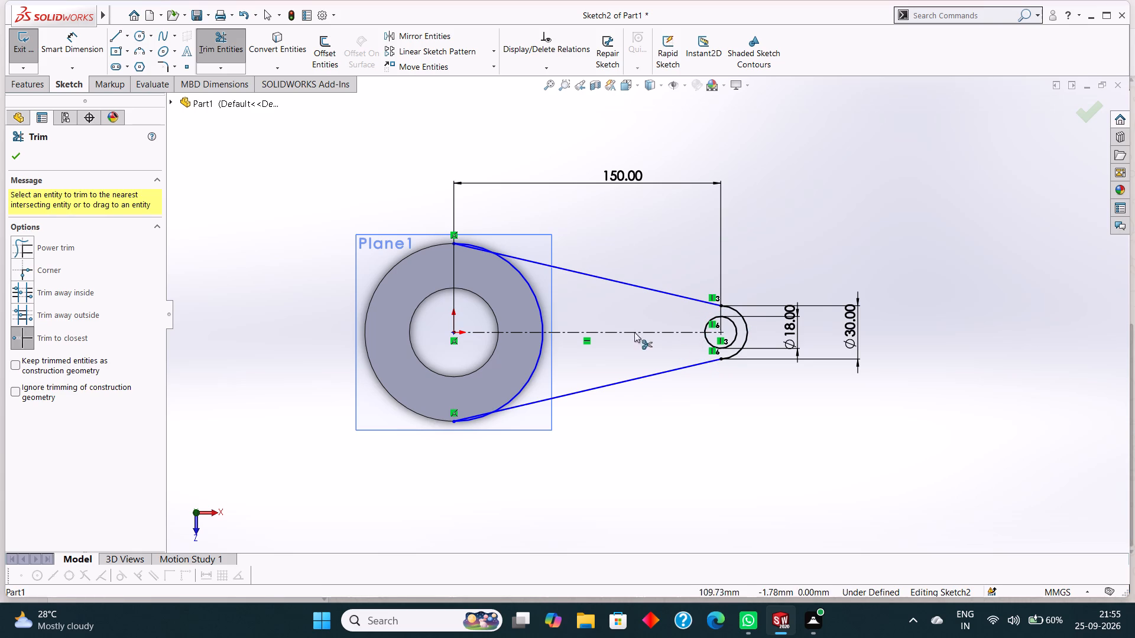
pyautogui.click(10, 155)
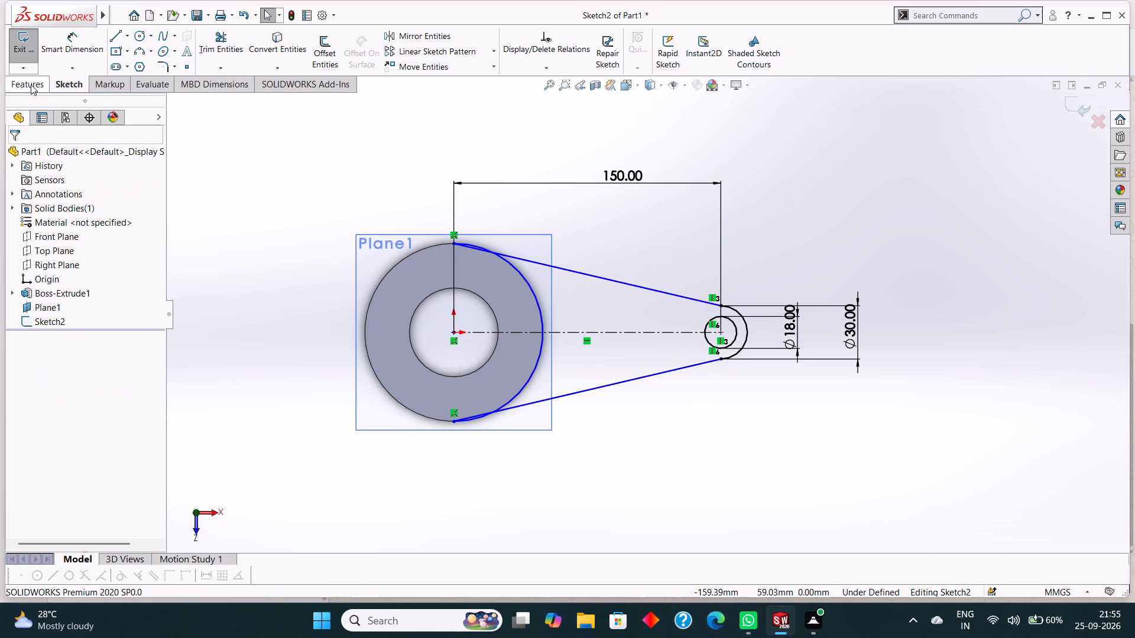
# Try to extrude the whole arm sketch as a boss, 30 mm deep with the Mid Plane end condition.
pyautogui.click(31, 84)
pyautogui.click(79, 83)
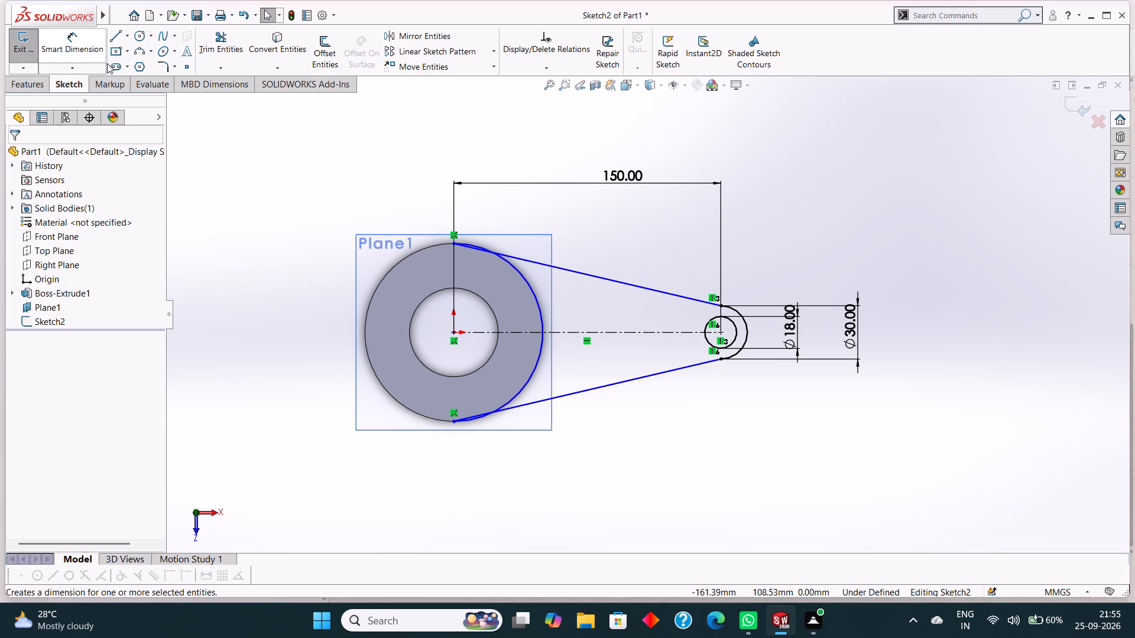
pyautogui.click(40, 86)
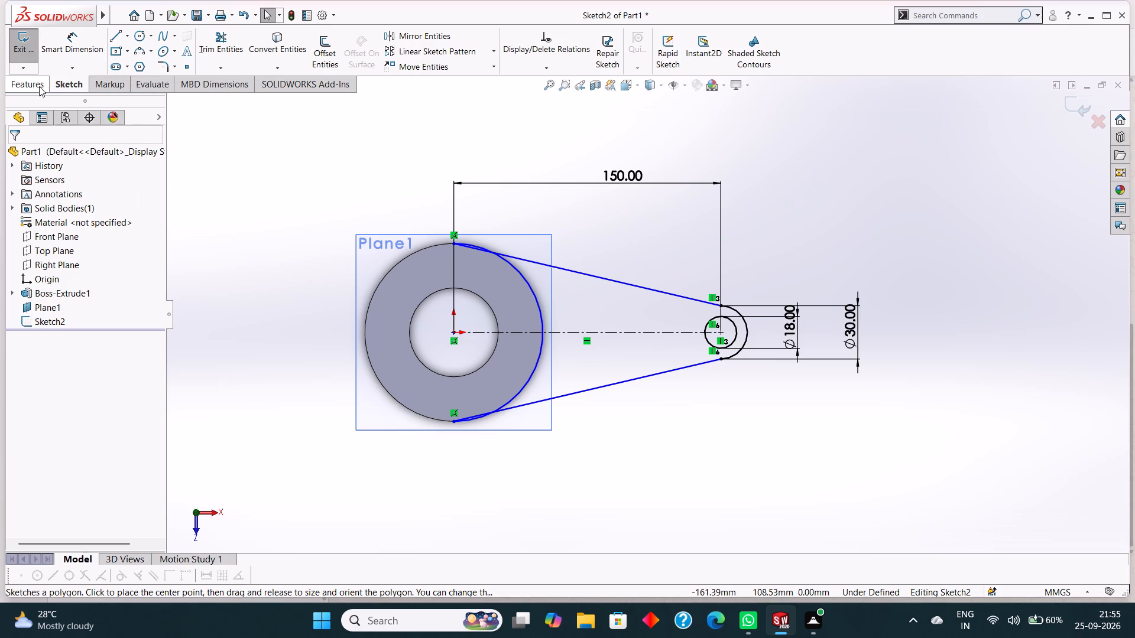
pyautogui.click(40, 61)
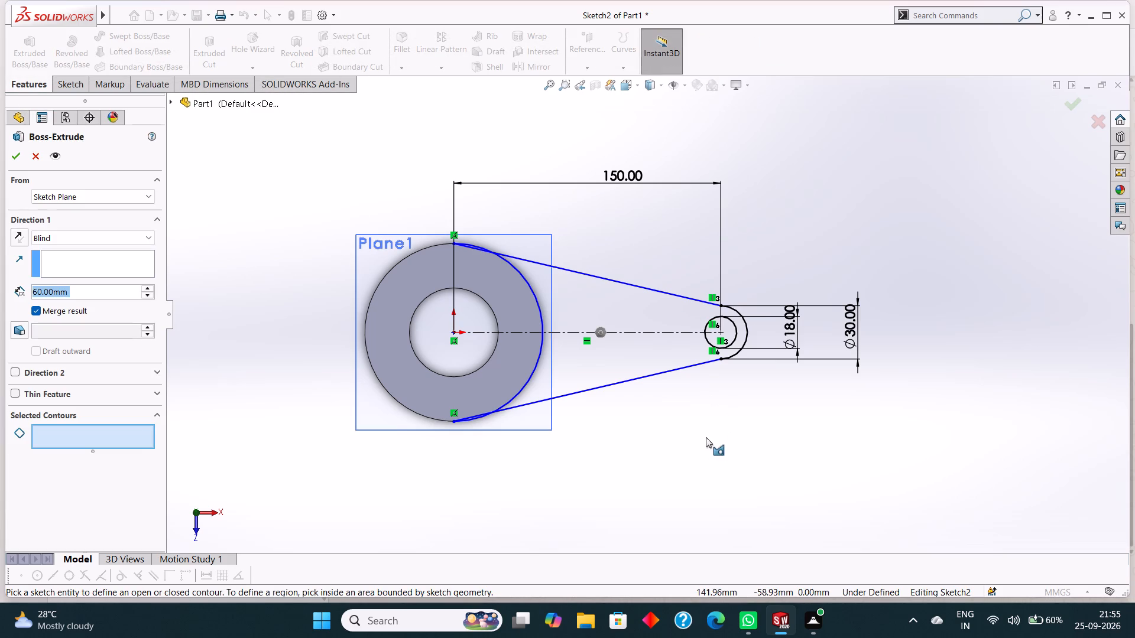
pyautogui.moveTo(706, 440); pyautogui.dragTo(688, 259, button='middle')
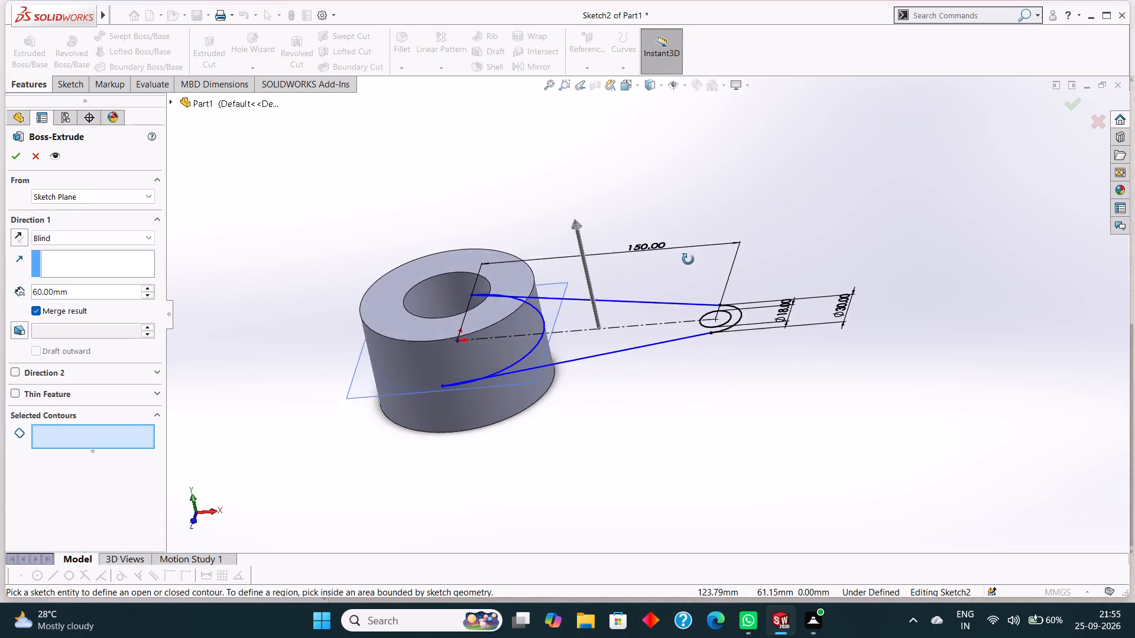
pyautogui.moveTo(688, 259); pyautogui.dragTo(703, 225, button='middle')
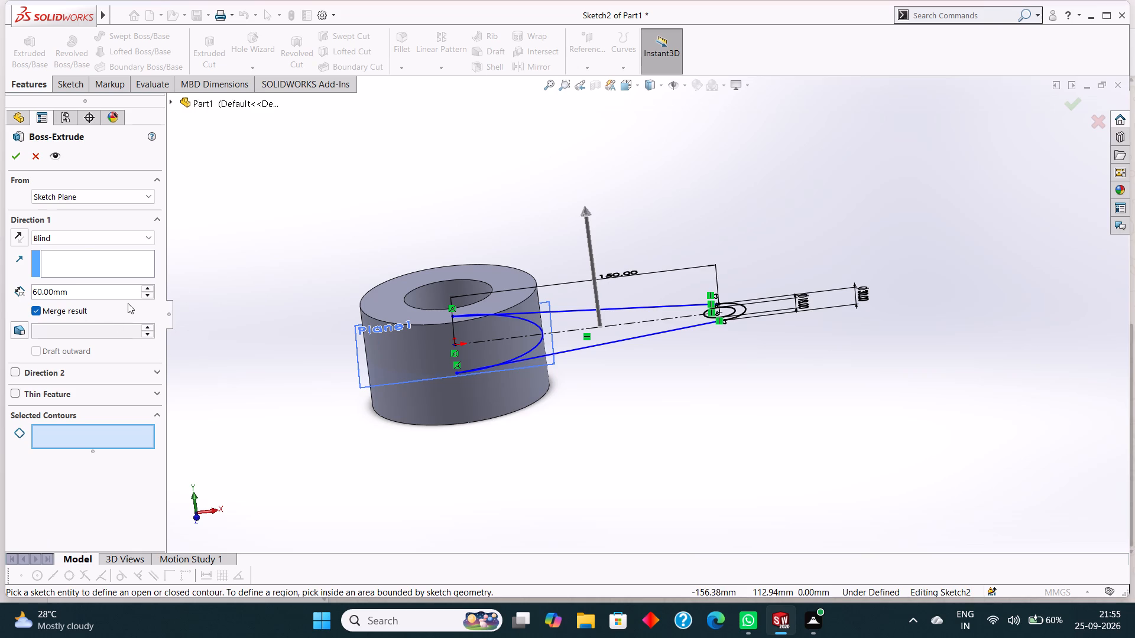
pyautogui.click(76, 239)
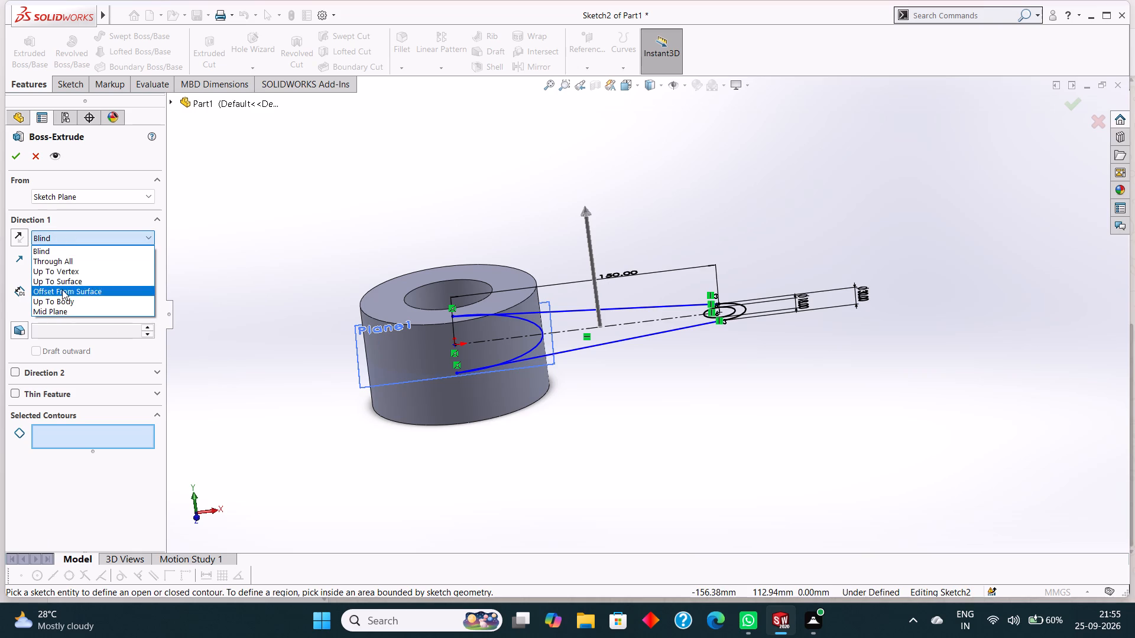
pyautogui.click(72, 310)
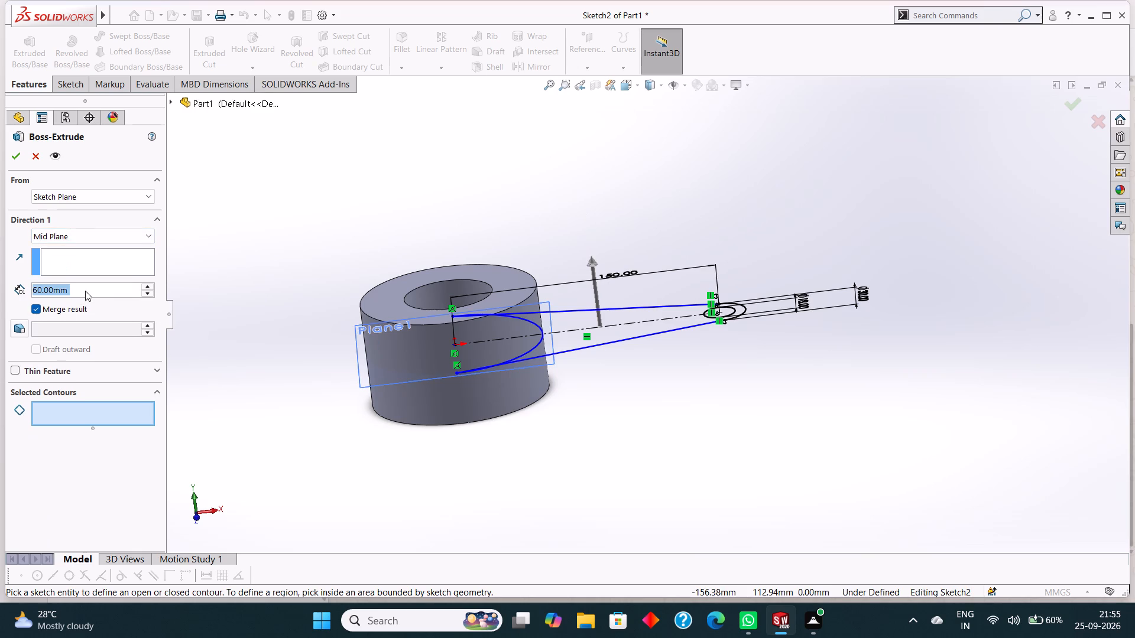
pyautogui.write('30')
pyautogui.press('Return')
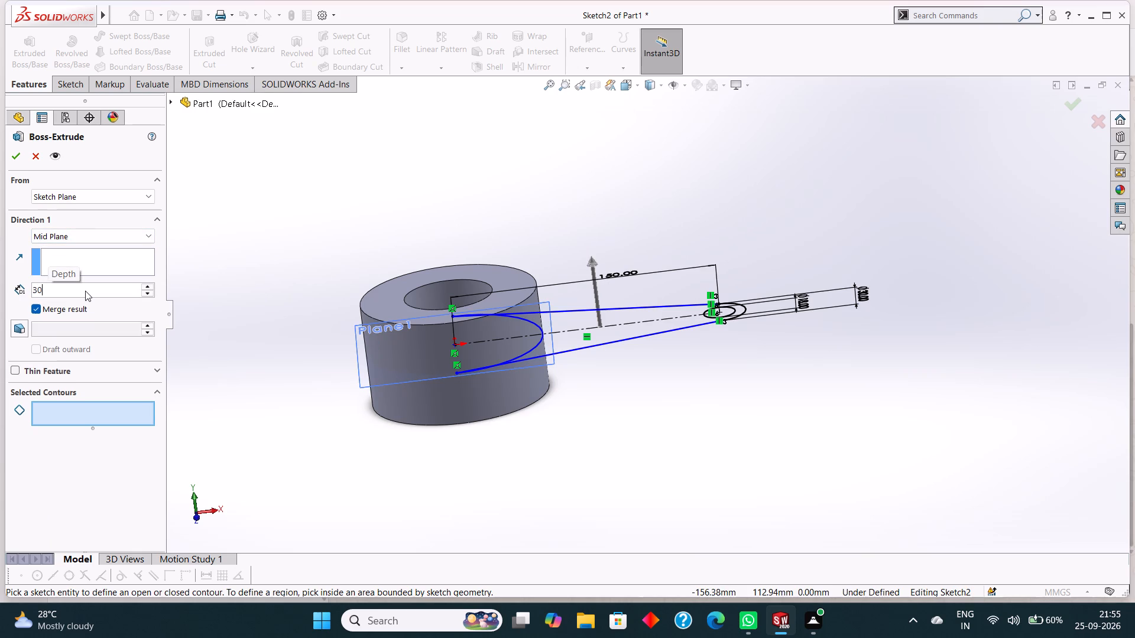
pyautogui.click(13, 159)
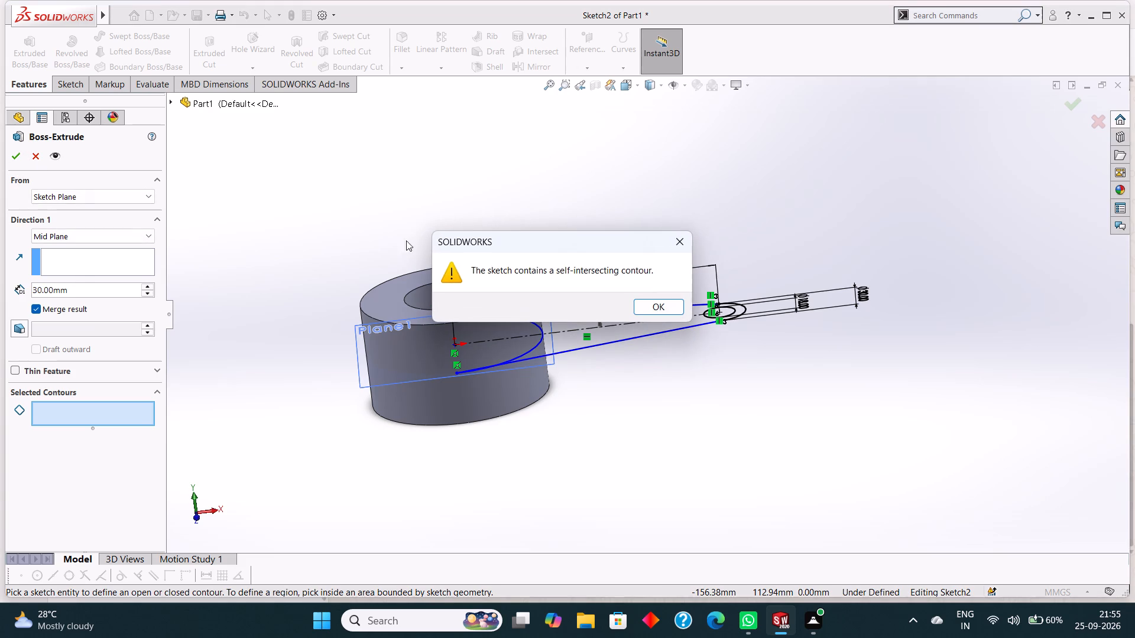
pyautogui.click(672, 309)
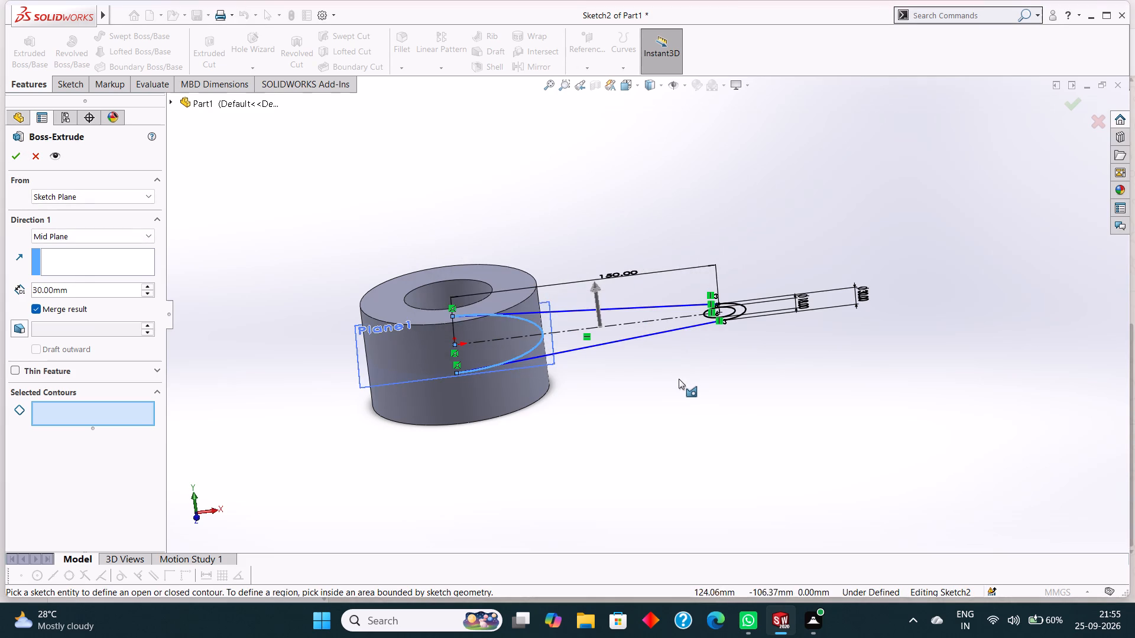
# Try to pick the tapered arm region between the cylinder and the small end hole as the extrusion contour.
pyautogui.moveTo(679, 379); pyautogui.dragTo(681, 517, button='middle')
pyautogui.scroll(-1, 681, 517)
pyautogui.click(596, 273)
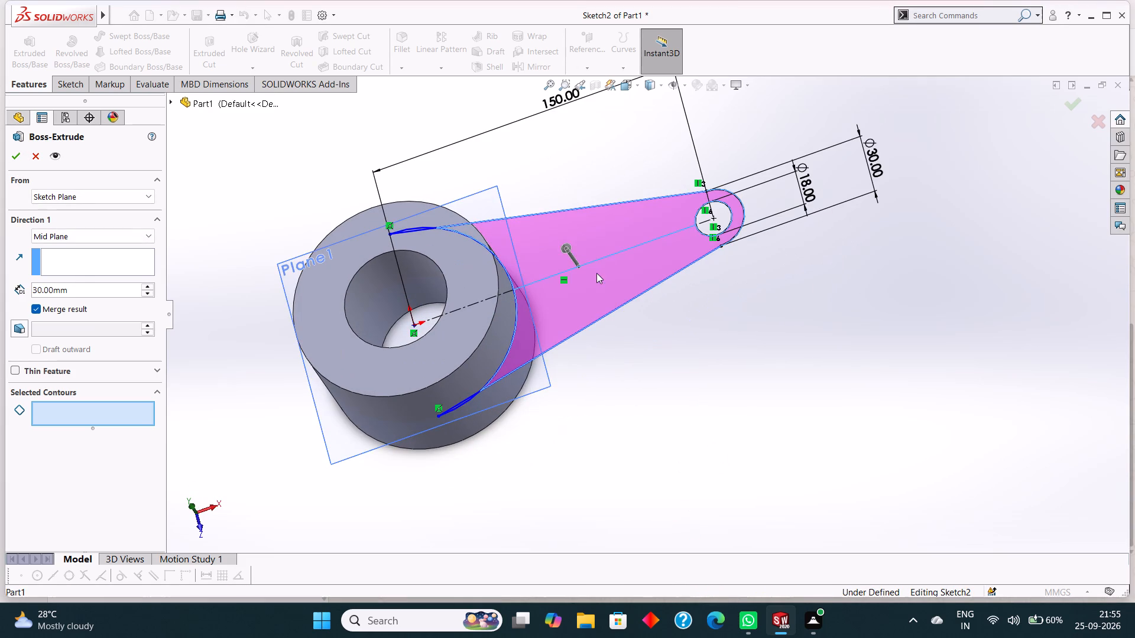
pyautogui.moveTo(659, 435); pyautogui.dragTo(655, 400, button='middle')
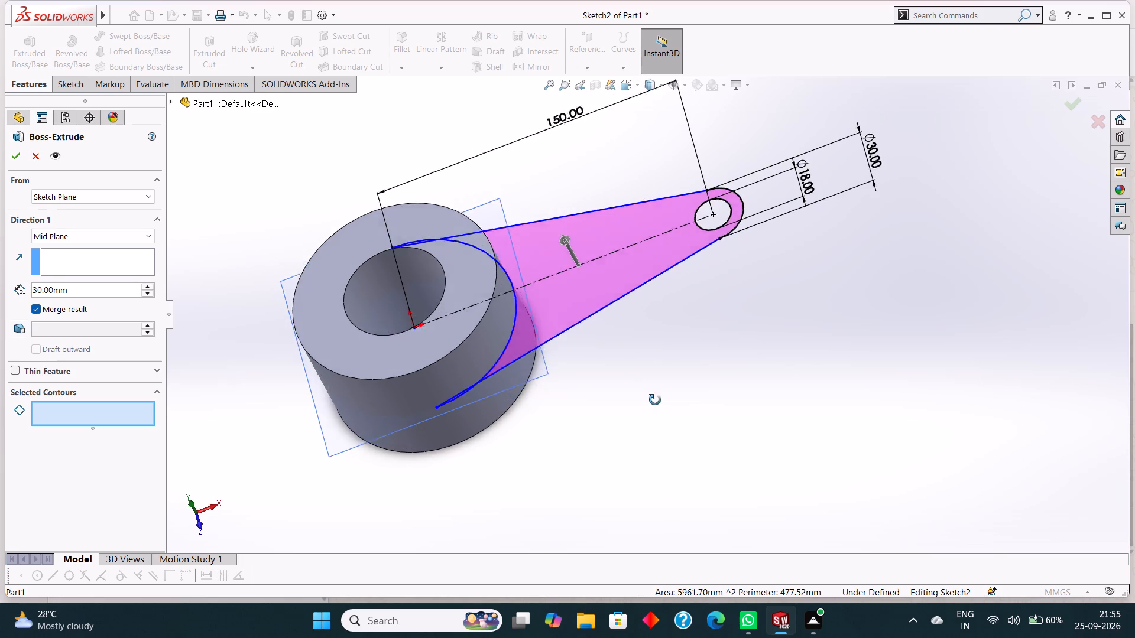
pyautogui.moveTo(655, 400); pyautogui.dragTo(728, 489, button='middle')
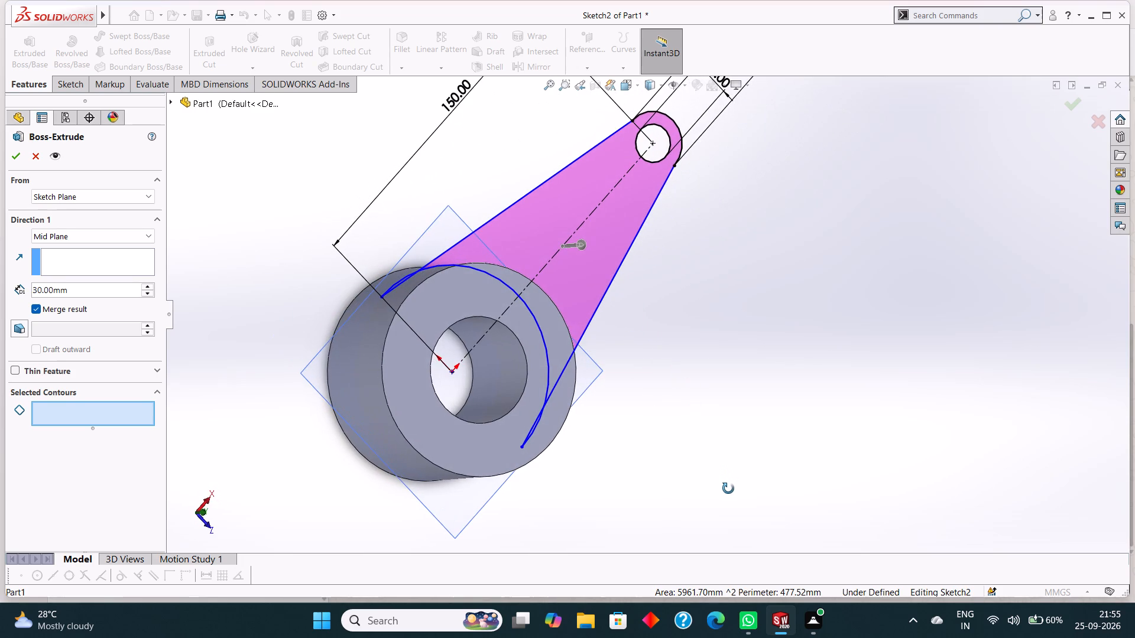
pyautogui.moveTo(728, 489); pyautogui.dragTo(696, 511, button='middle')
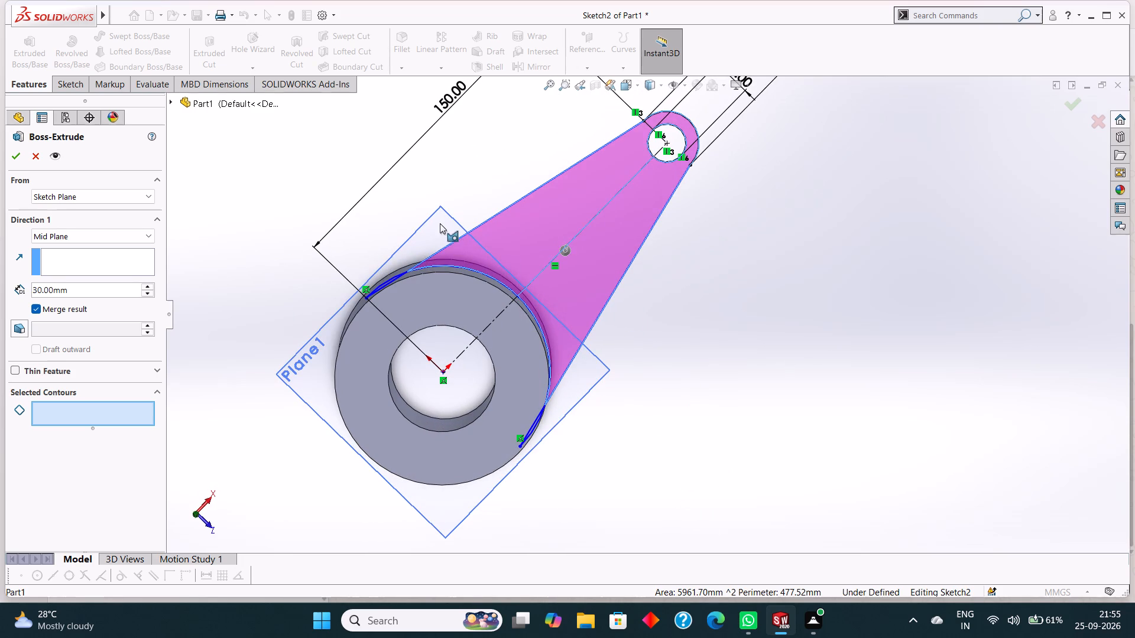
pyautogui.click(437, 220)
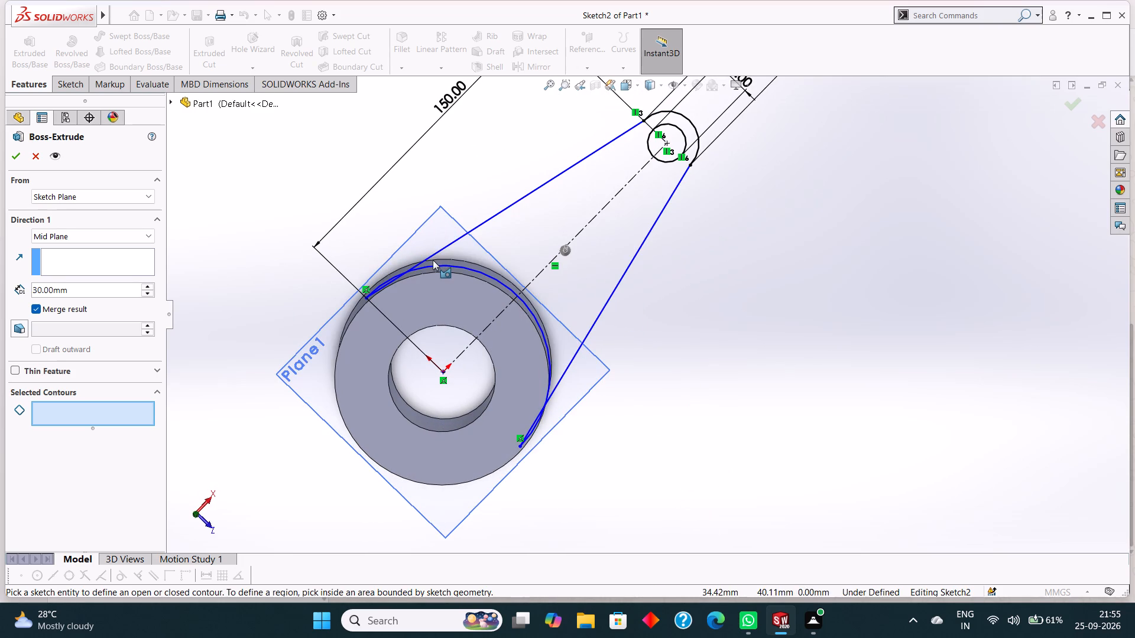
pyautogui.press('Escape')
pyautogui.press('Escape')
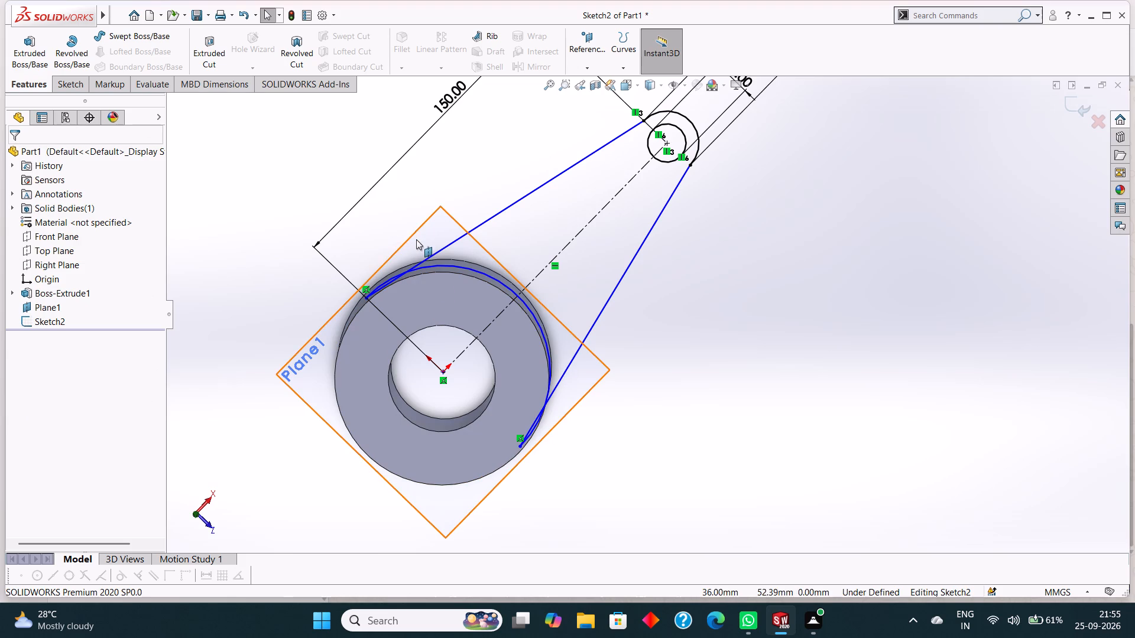
# Delete the sketched arc that follows the cylinder's outer edge between the two connecting lines.
pyautogui.click(421, 236)
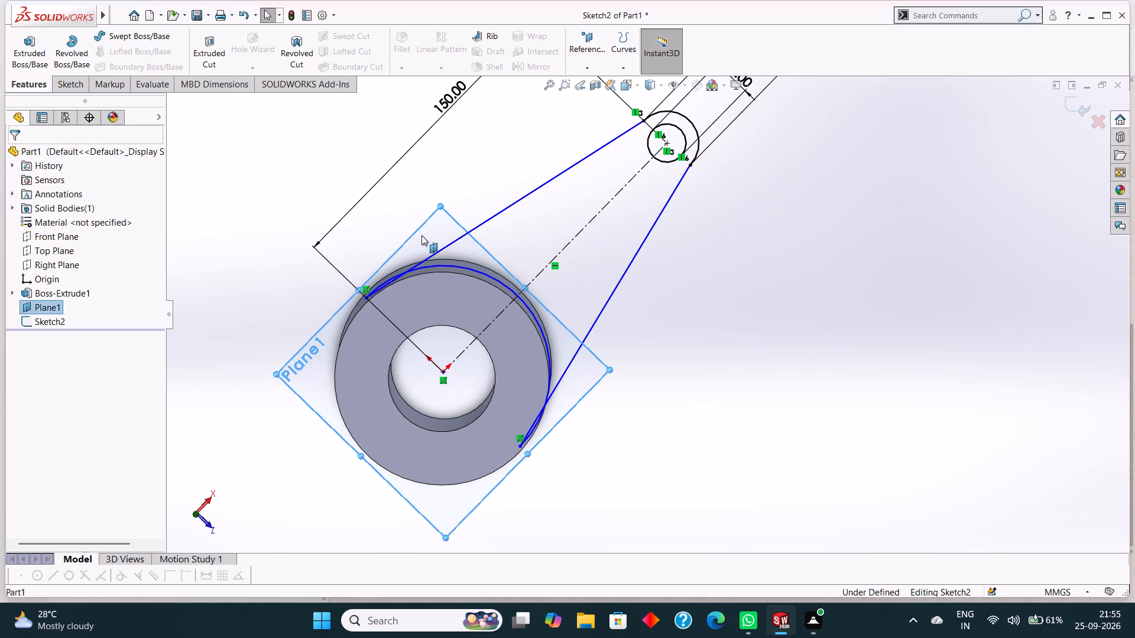
pyautogui.hotkey('ctrl', '8')
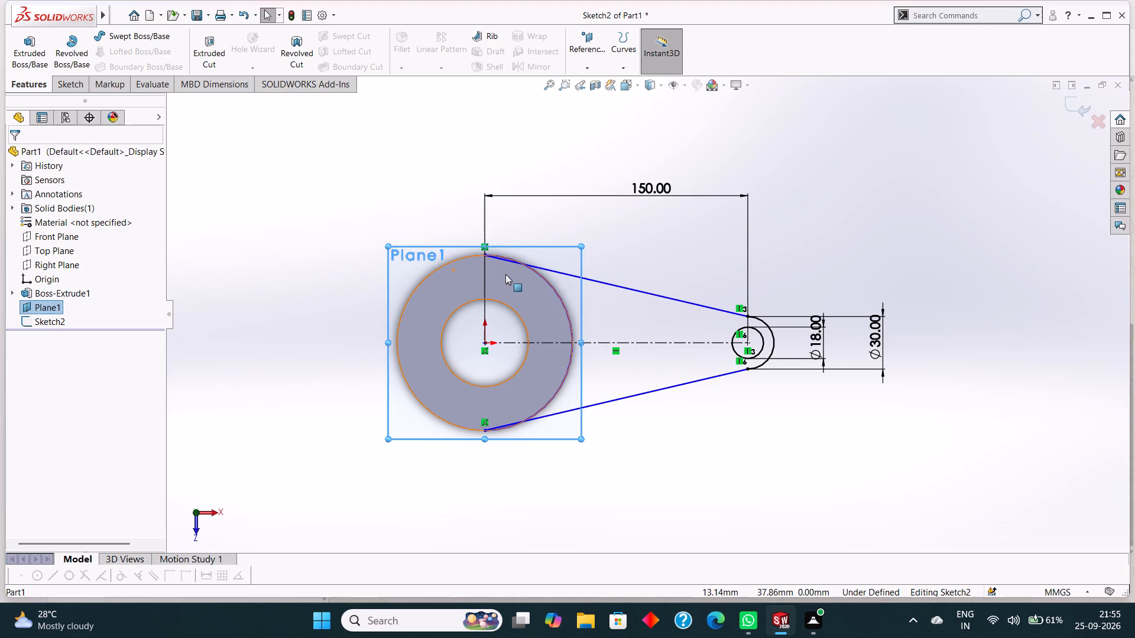
pyautogui.press('Escape')
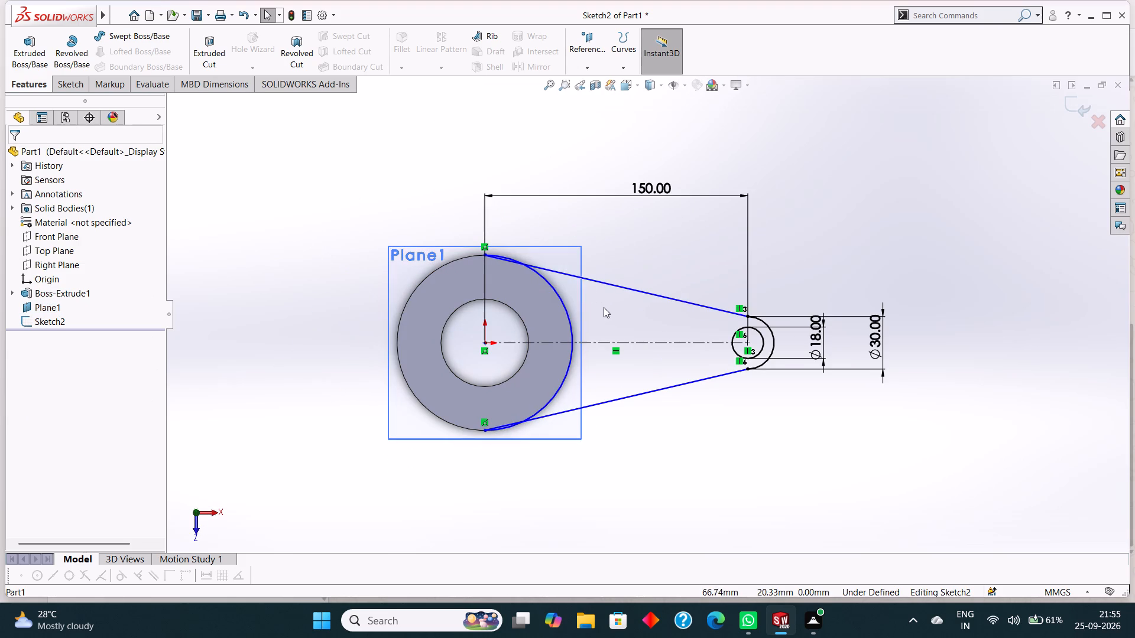
pyautogui.click(621, 288)
pyautogui.press('Escape')
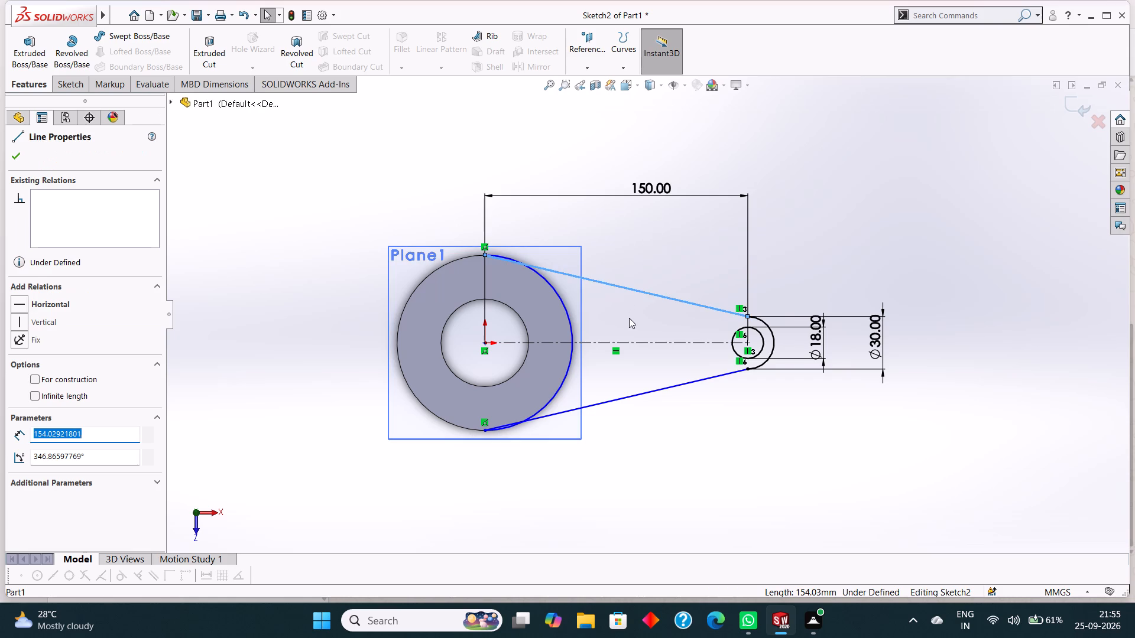
pyautogui.press('Escape')
pyautogui.rightClick(562, 301)
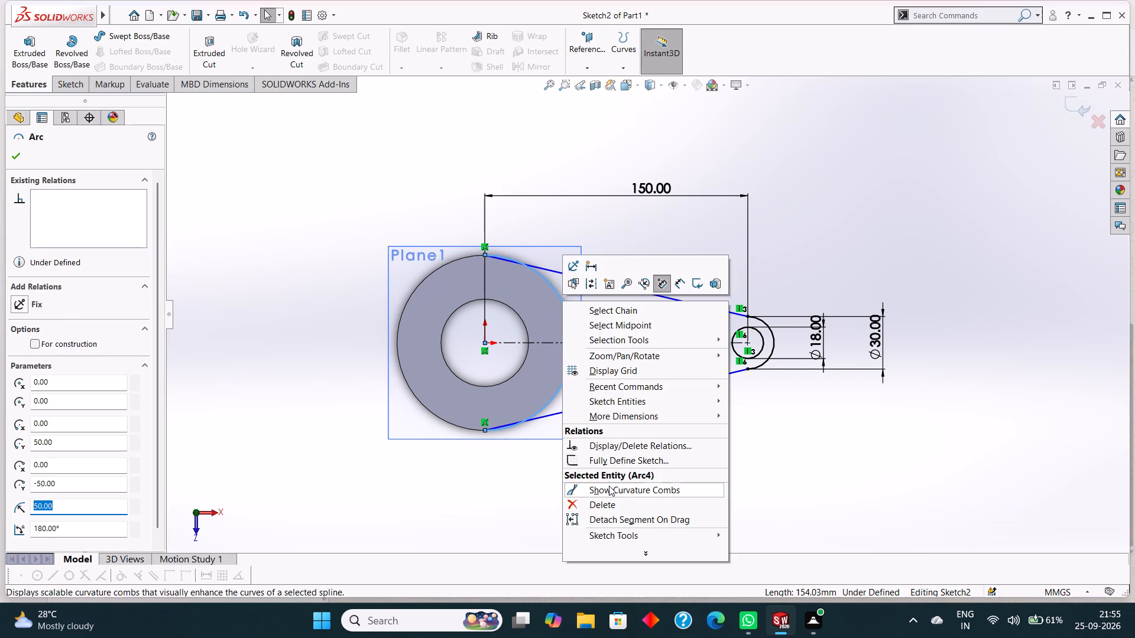
pyautogui.click(605, 507)
# Make both connecting lines of the arm tangent to the cylinder's outer circular edge.
pyautogui.click(599, 283)
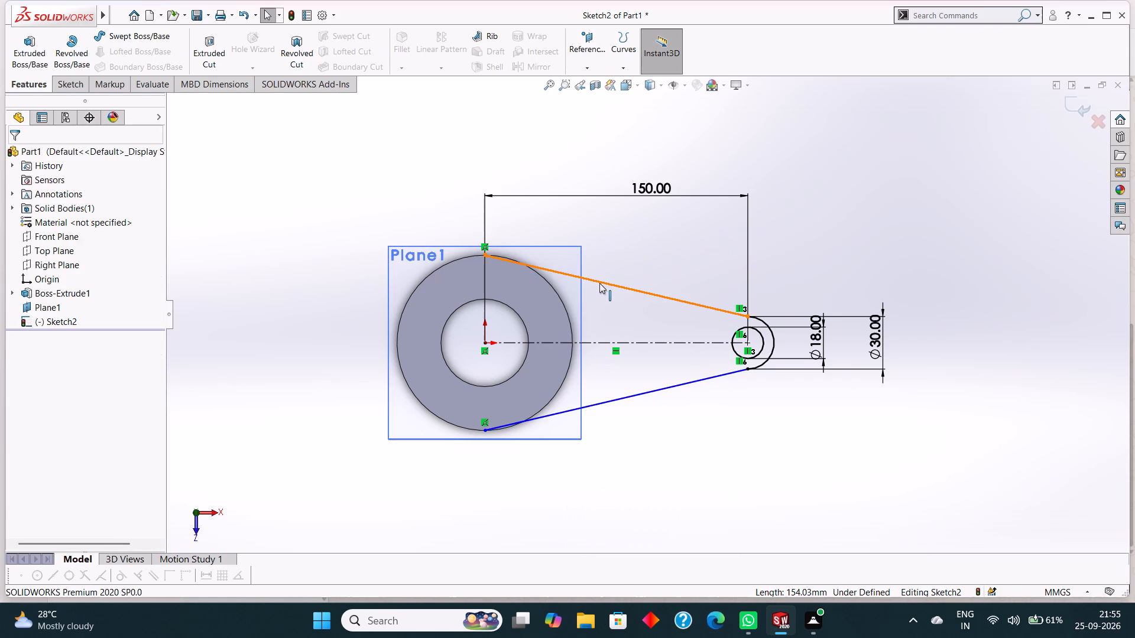
pyautogui.keyDown('ctrl'); pyautogui.click(456, 260); pyautogui.keyUp('ctrl')
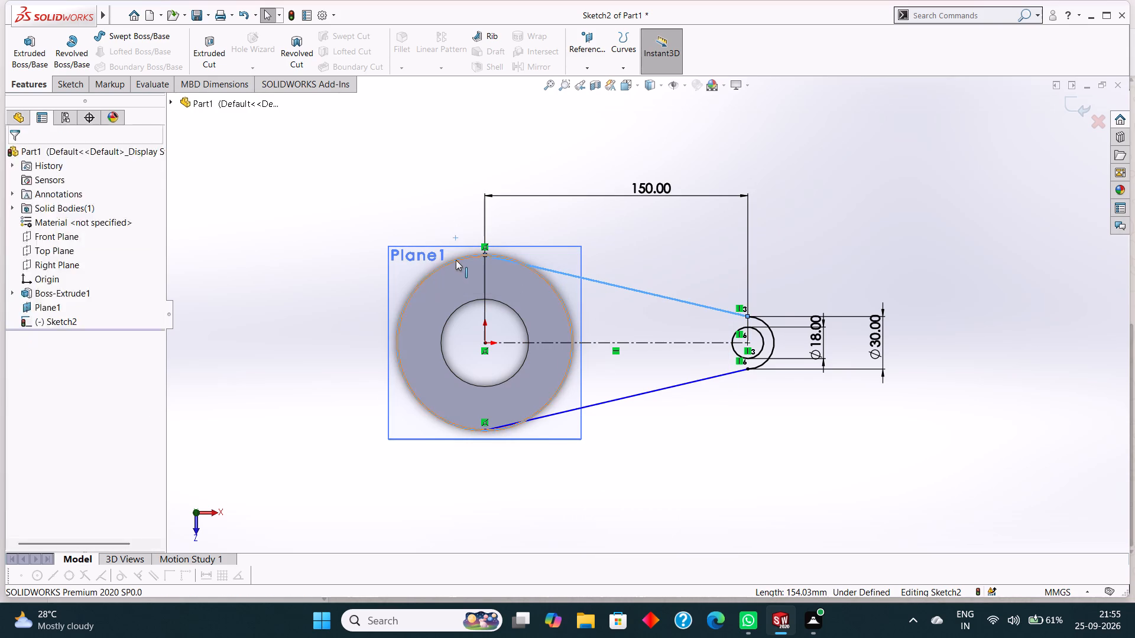
pyautogui.click(55, 362)
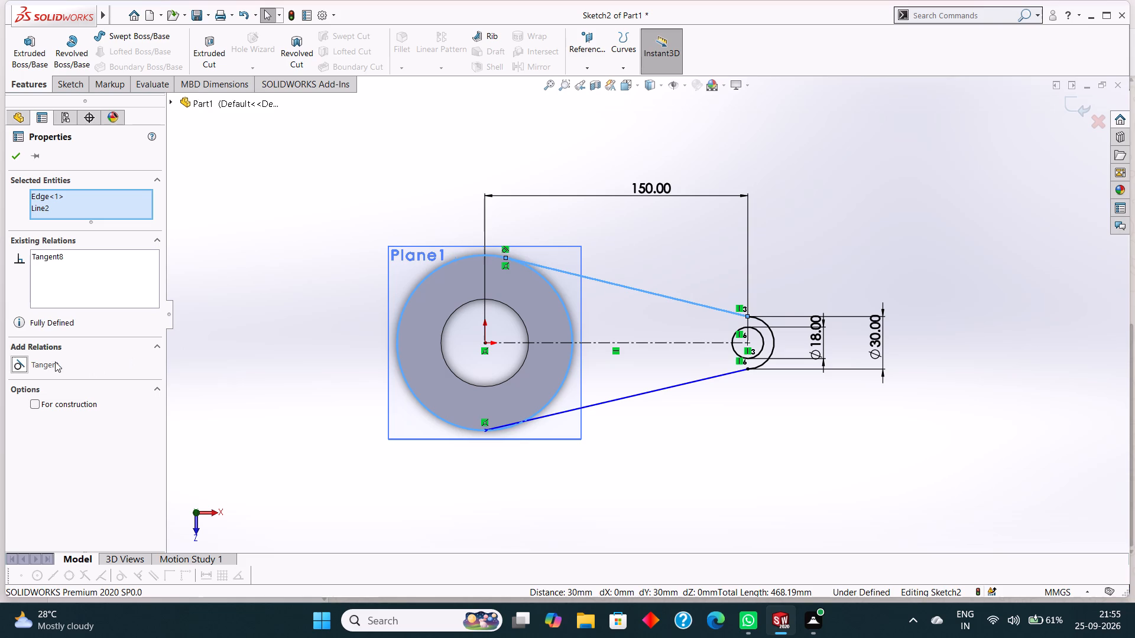
pyautogui.click(19, 164)
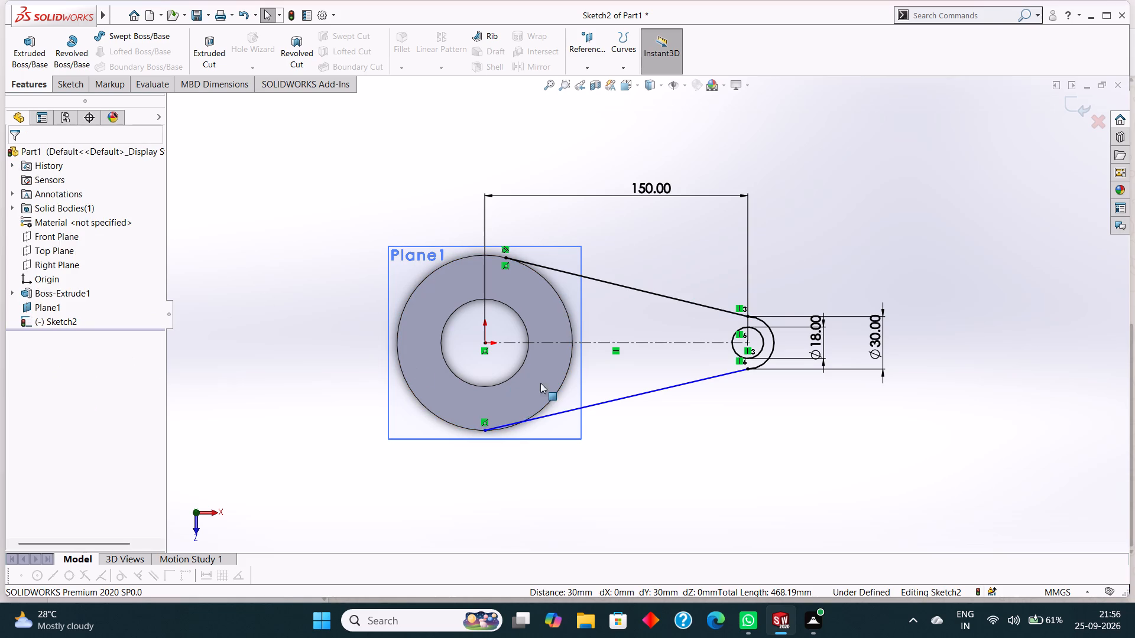
pyautogui.click(643, 395)
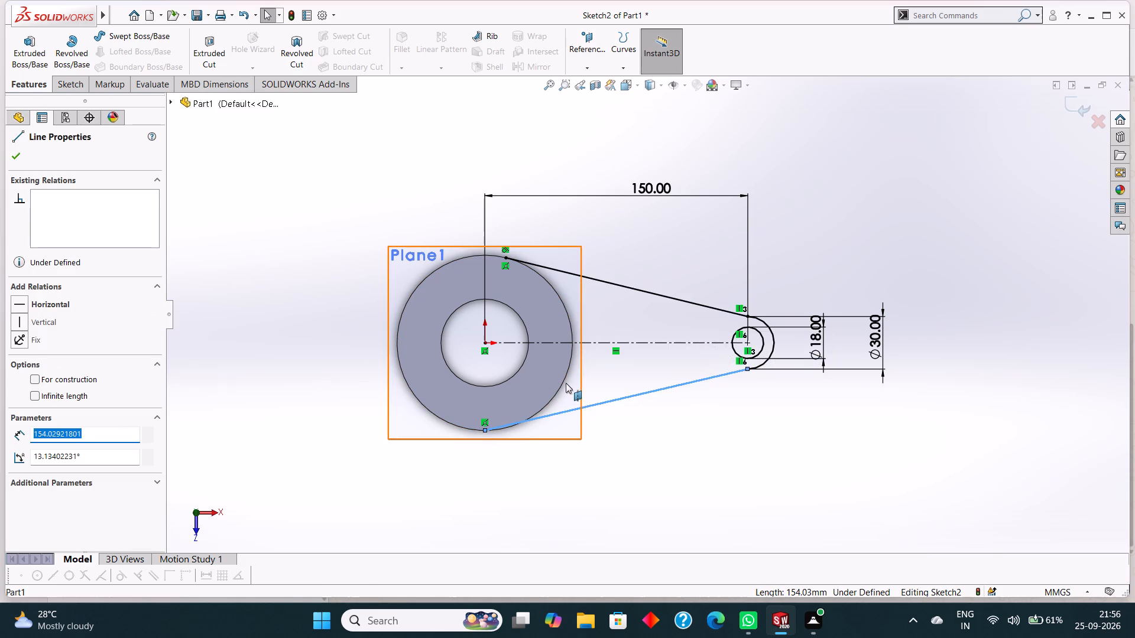
pyautogui.keyDown('ctrl'); pyautogui.click(565, 380); pyautogui.keyUp('ctrl')
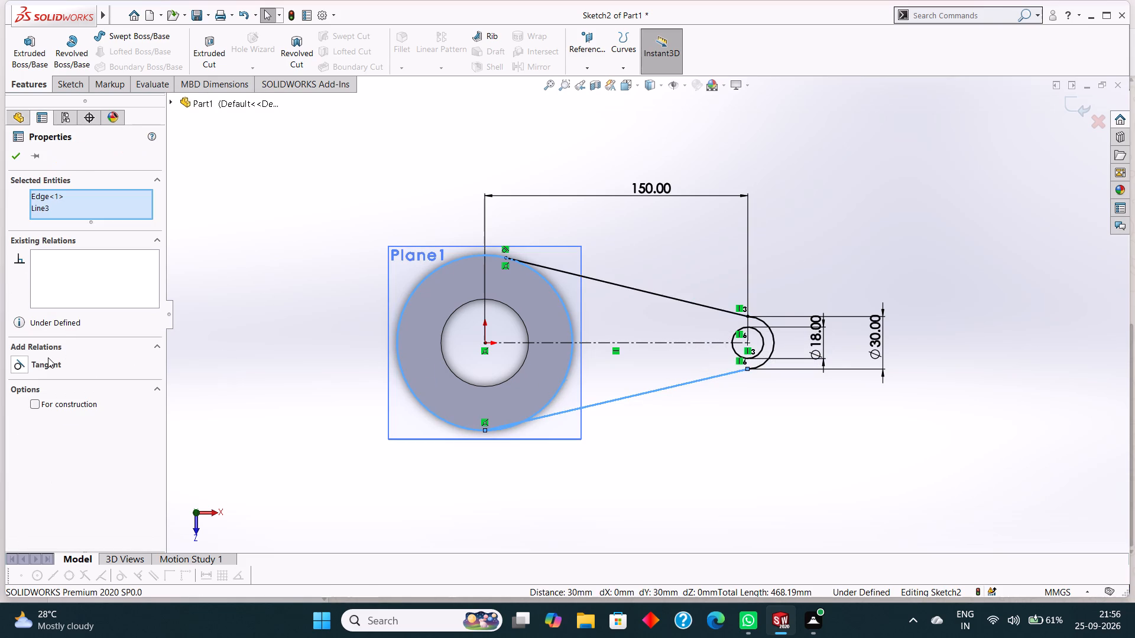
pyautogui.click(48, 358)
pyautogui.click(9, 159)
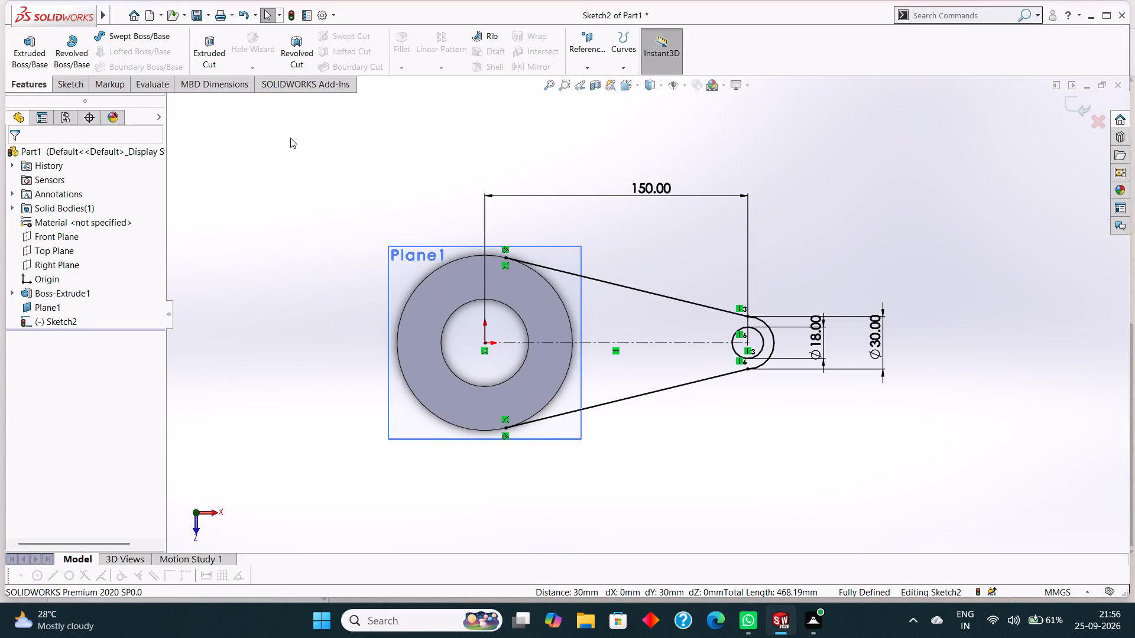
pyautogui.rightClick(559, 252)
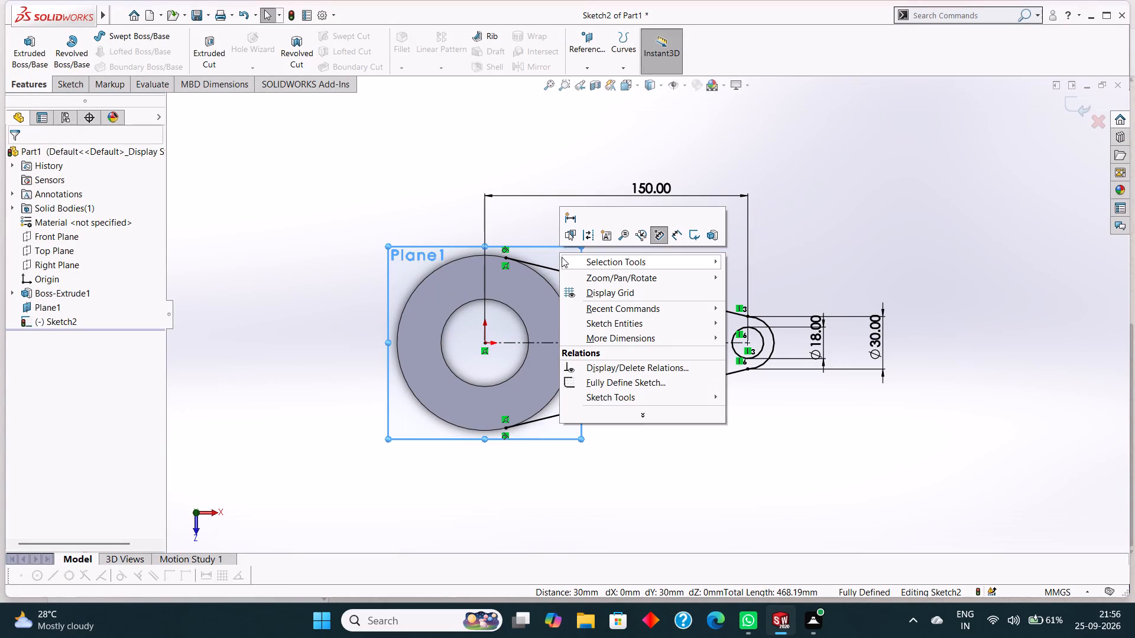
pyautogui.press('Escape')
# Draw a three-point arc between the two lines' tangent points, following the cylinder's outer edge on the arm side.
pyautogui.click(72, 90)
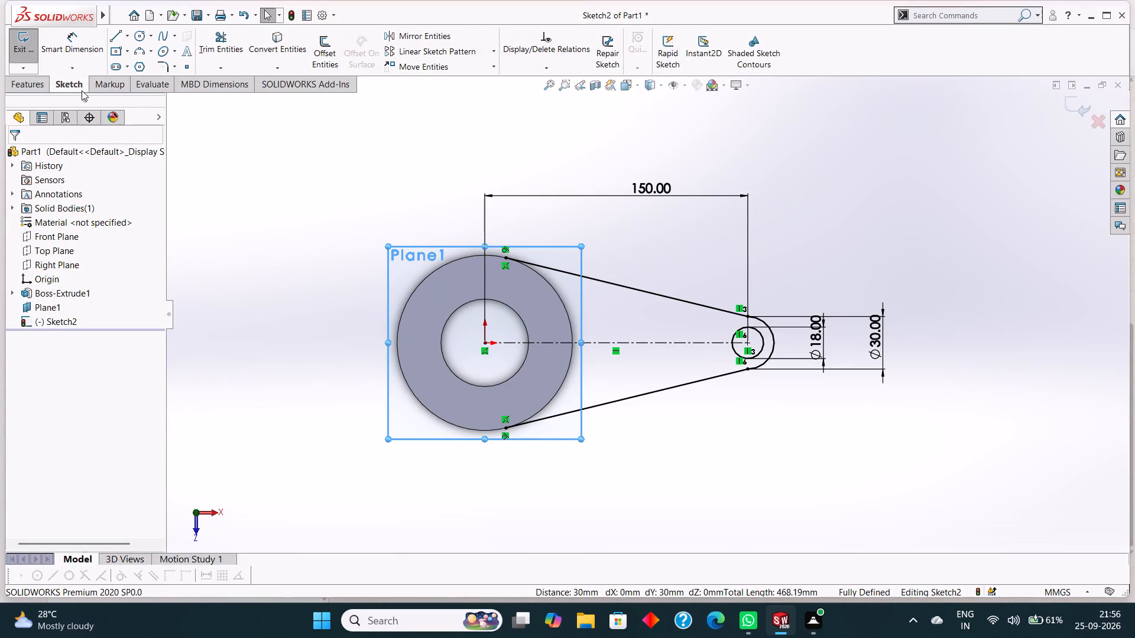
pyautogui.click(133, 47)
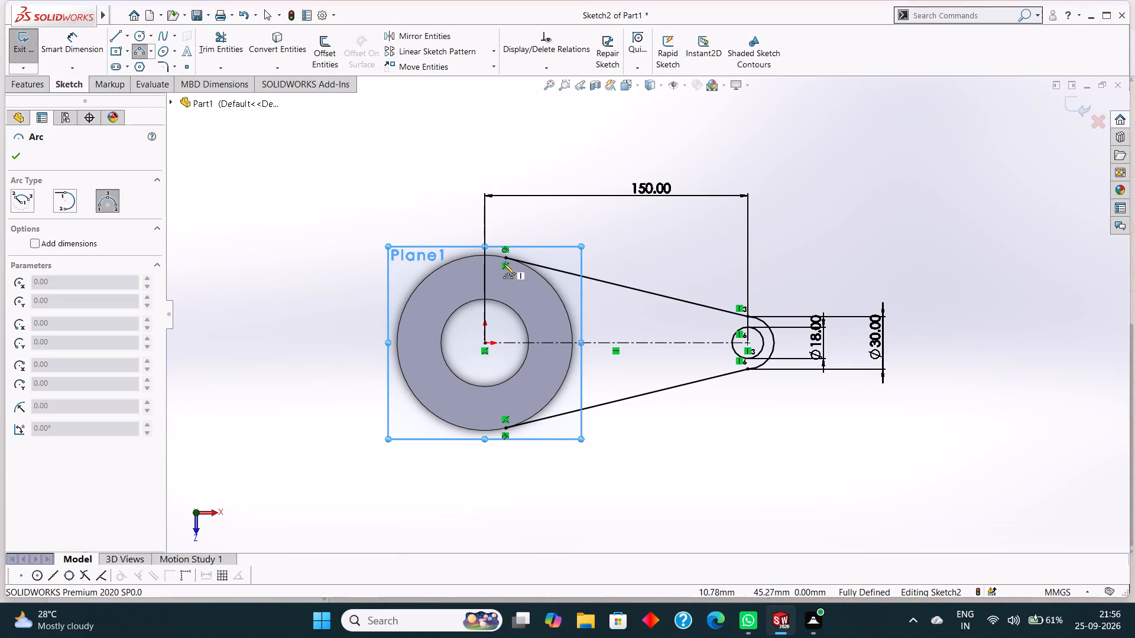
pyautogui.click(505, 256)
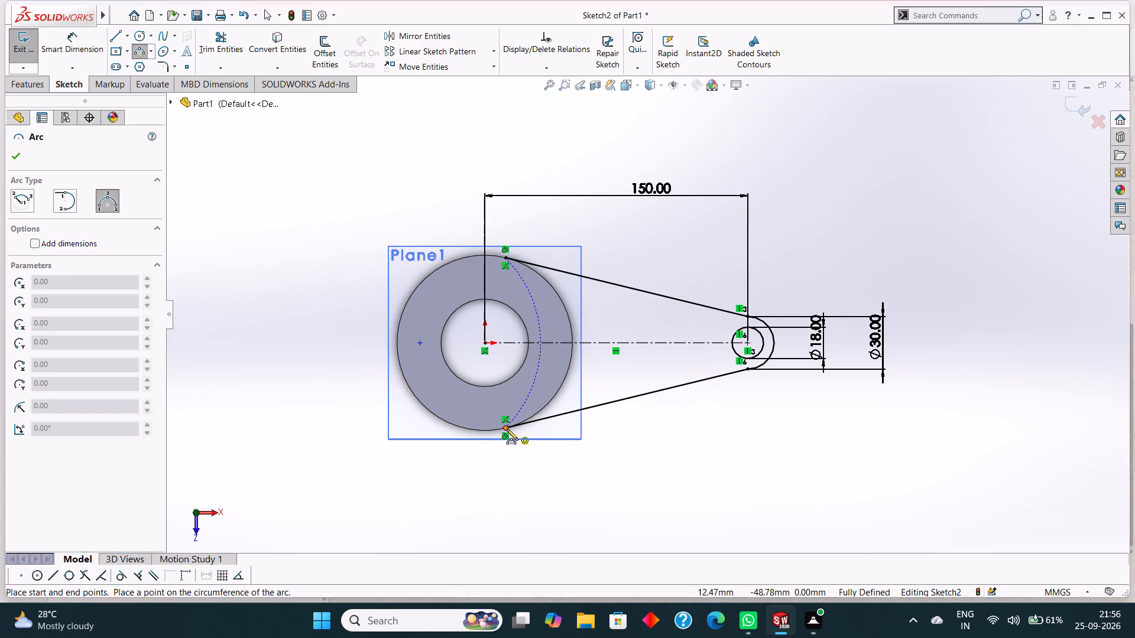
pyautogui.click(507, 429)
pyautogui.click(544, 406)
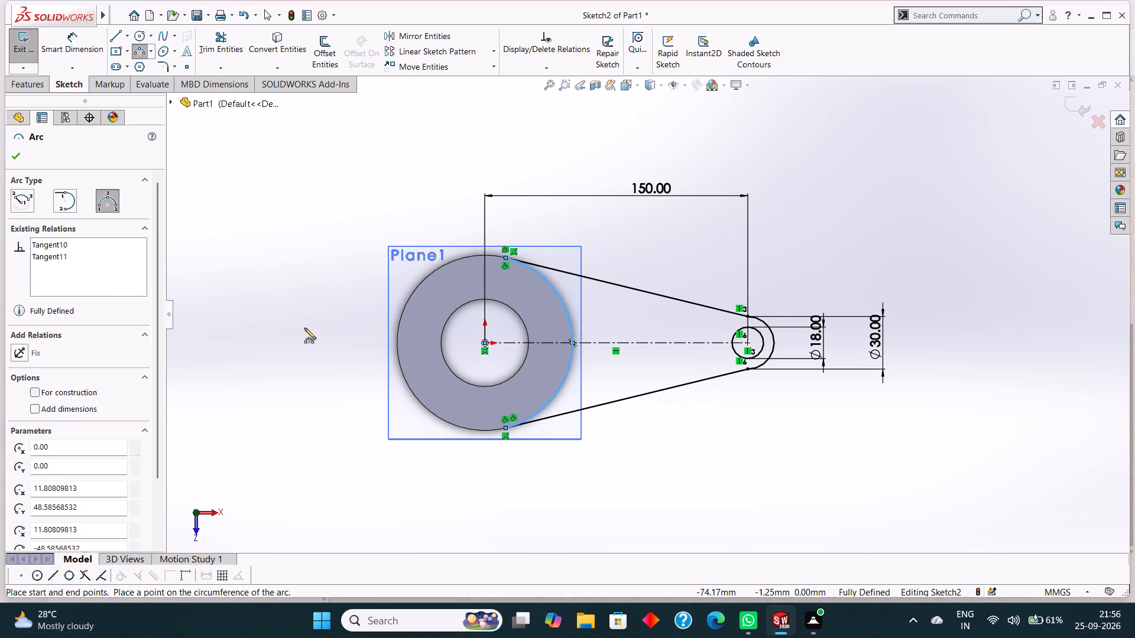
pyautogui.click(18, 157)
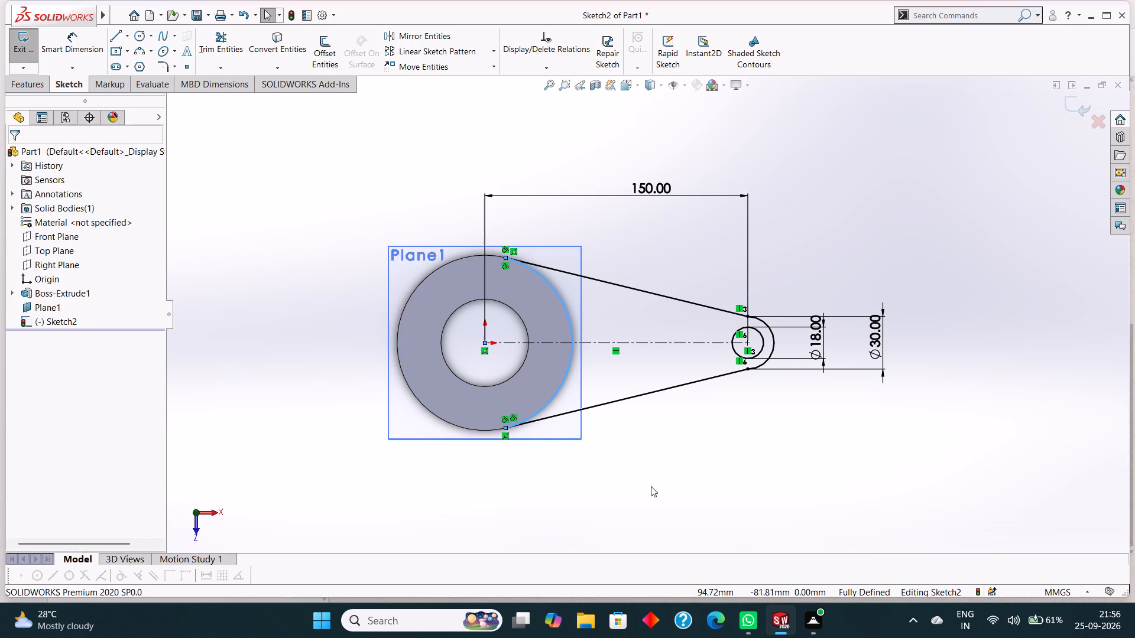
# Extrude the tapered arm sketch 30 mm with the Mid Plane end condition, merged with the cylinder.
pyautogui.click(23, 81)
pyautogui.click(32, 57)
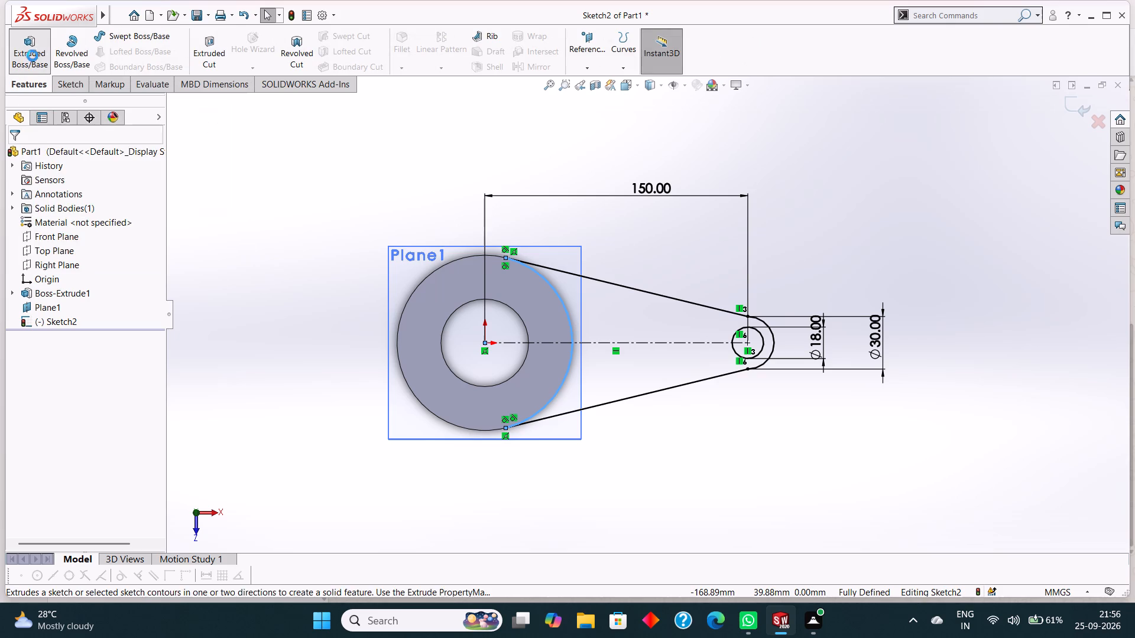
pyautogui.moveTo(683, 481); pyautogui.dragTo(690, 284, button='middle')
pyautogui.click(68, 236)
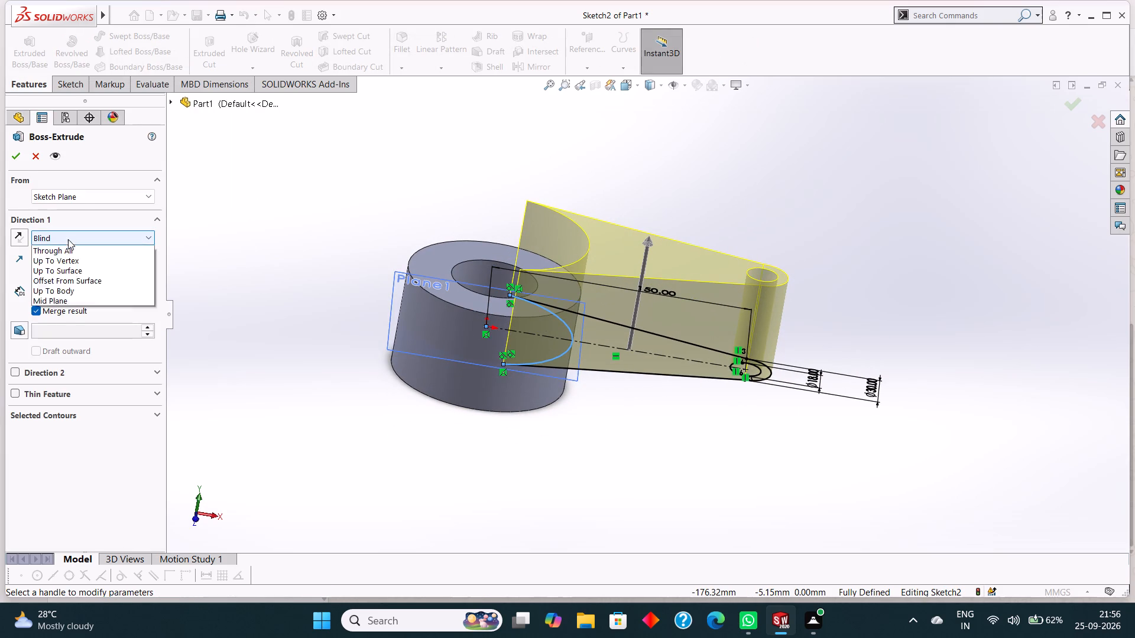
pyautogui.click(63, 307)
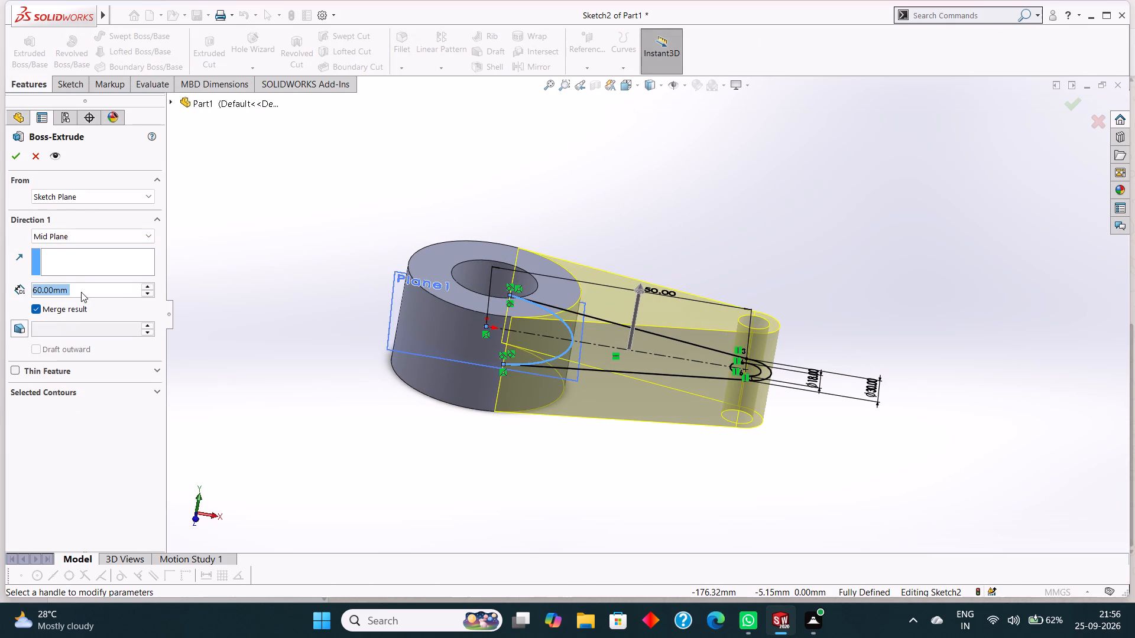
pyautogui.write('30')
pyautogui.press('Return')
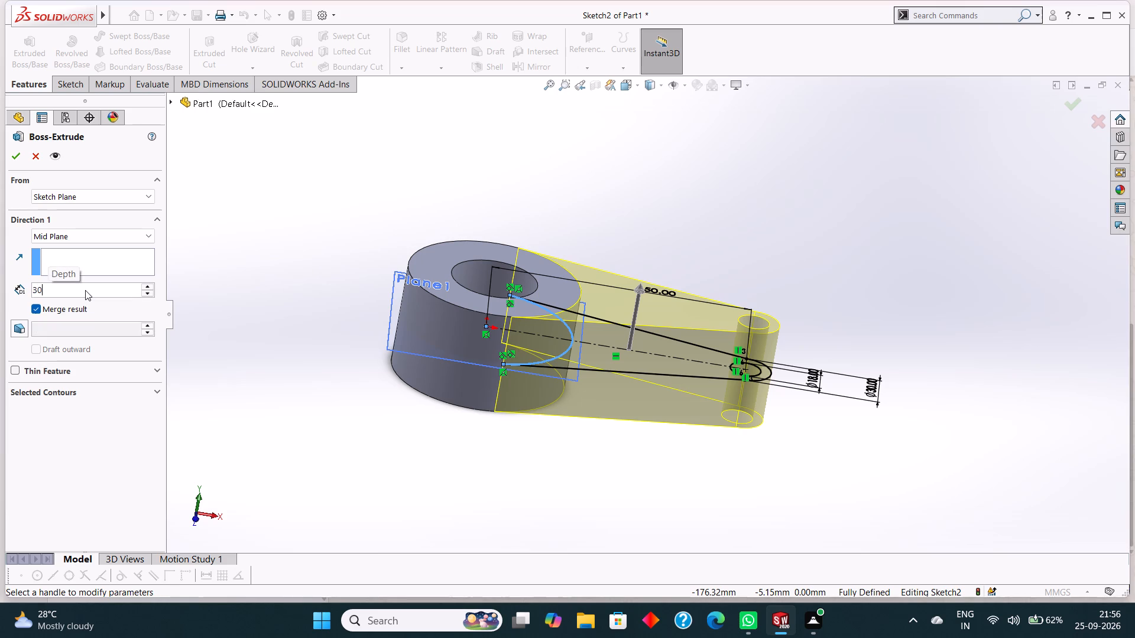
pyautogui.click(12, 160)
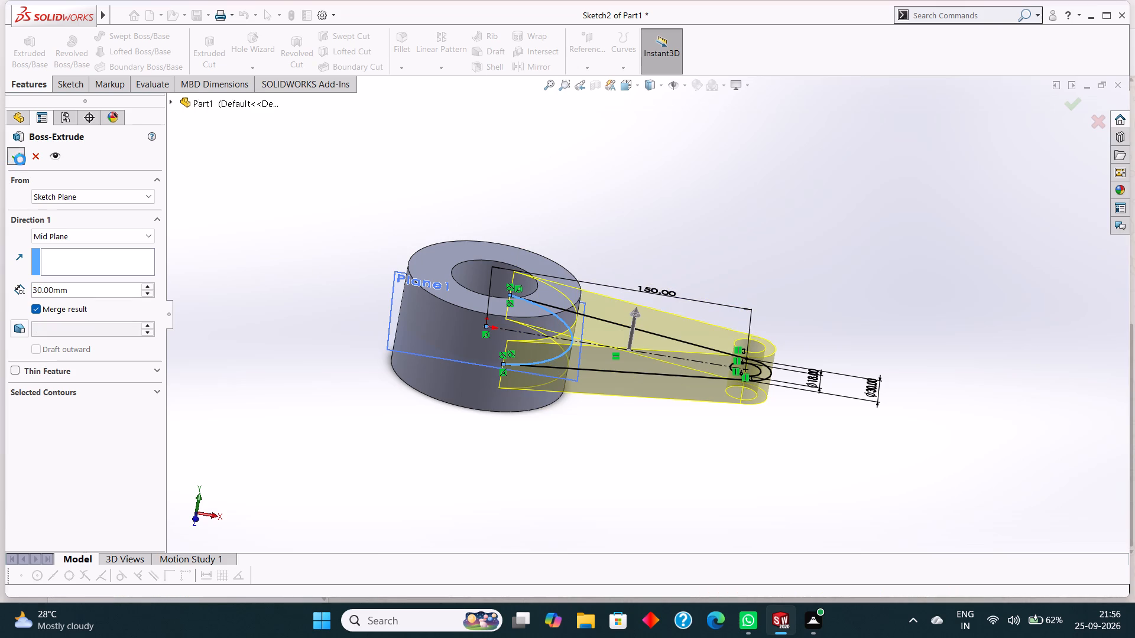
pyautogui.click(728, 226)
# Hide the reference plane Plane1 at the cylinder's mid-height.
pyautogui.moveTo(836, 275); pyautogui.dragTo(844, 240, button='middle')
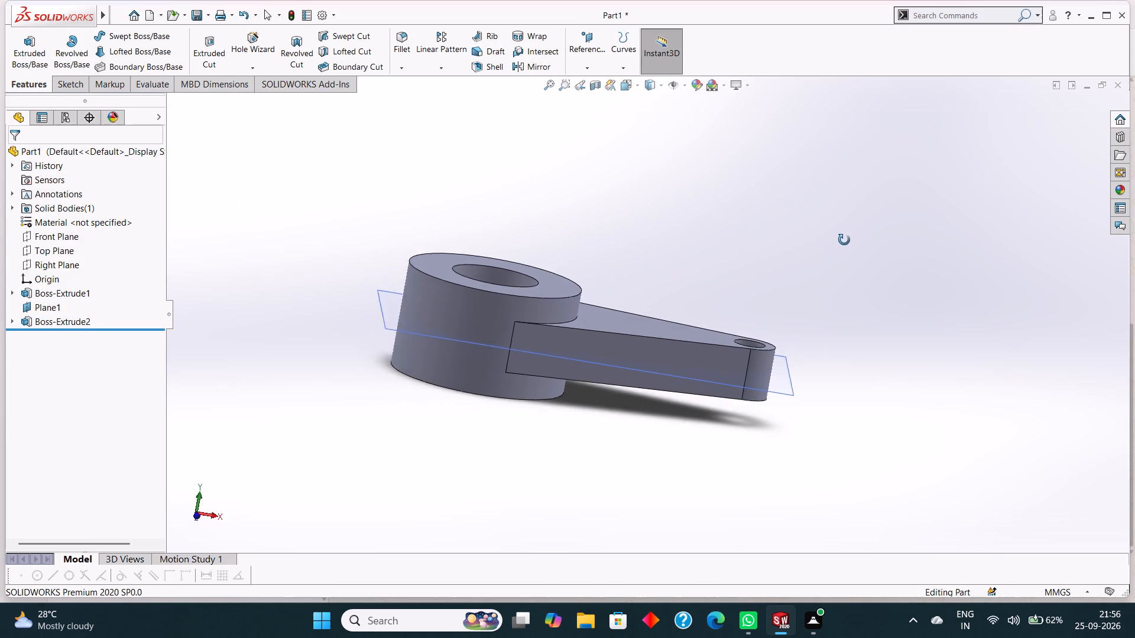
pyautogui.moveTo(844, 240); pyautogui.dragTo(837, 378, button='middle')
pyautogui.rightClick(774, 293)
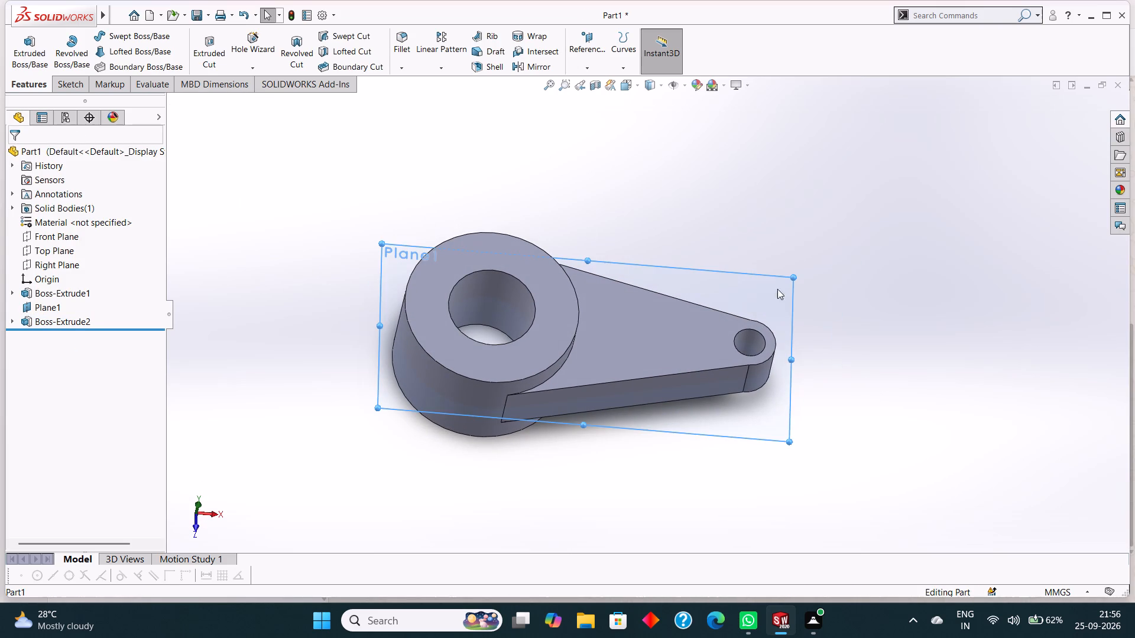
pyautogui.click(820, 272)
# Examine the junction between the cylinder and the tapered arm, and the small end, from several angles.
pyautogui.moveTo(817, 245); pyautogui.dragTo(822, 292, button='middle')
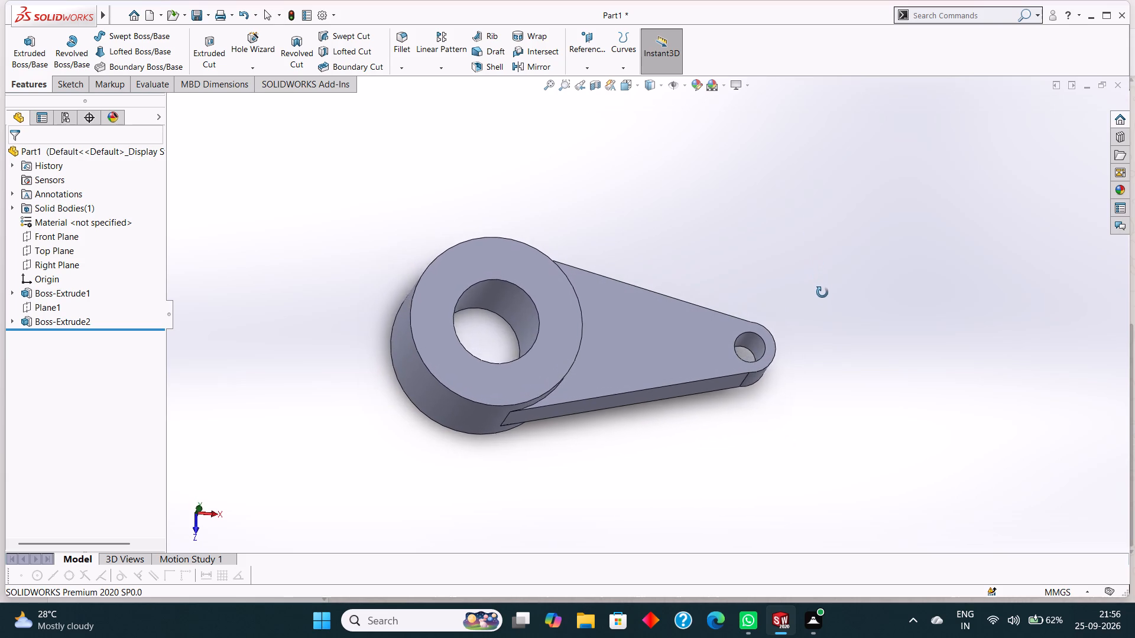
pyautogui.moveTo(822, 292); pyautogui.dragTo(821, 302, button='middle')
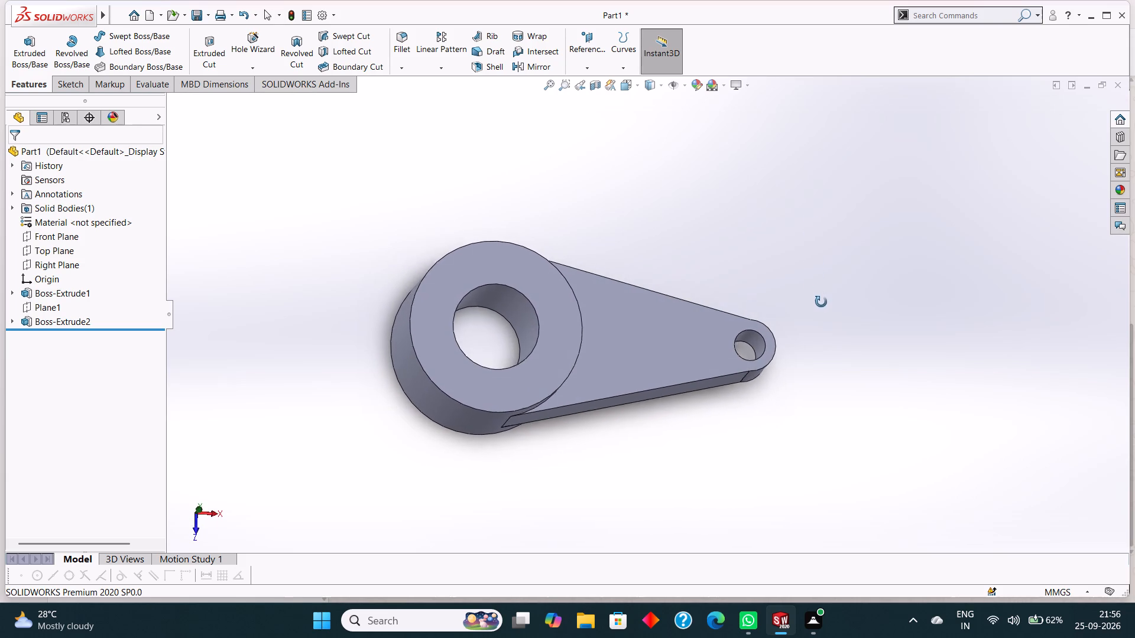
pyautogui.moveTo(821, 302); pyautogui.dragTo(824, 351, button='middle')
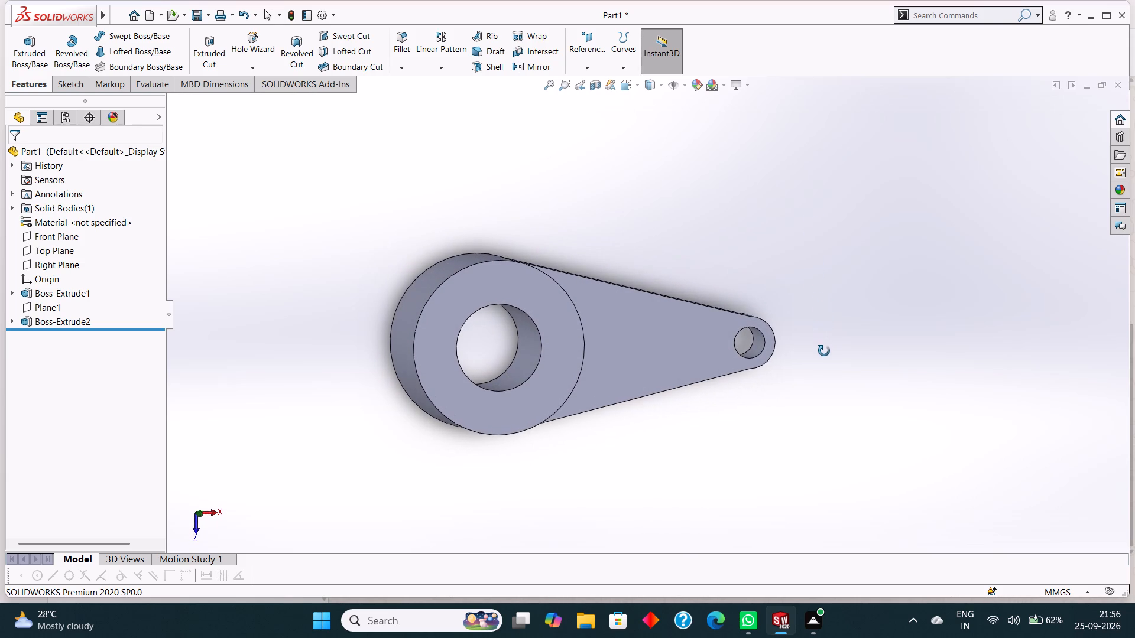
pyautogui.moveTo(824, 351); pyautogui.dragTo(824, 328, button='middle')
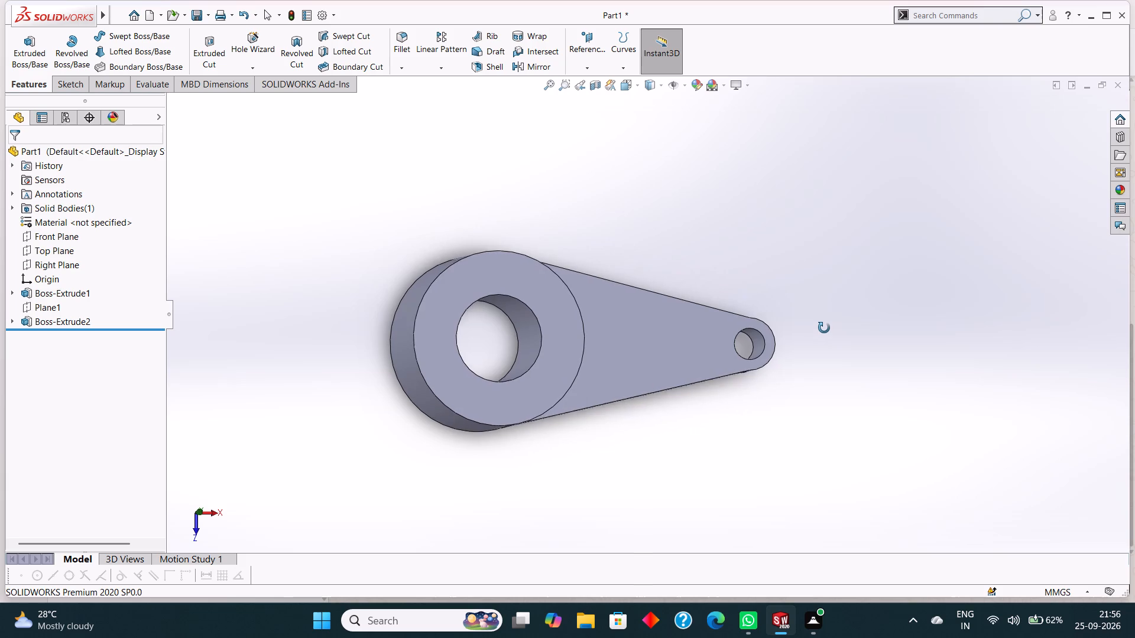
pyautogui.moveTo(824, 328); pyautogui.dragTo(821, 337, button='middle')
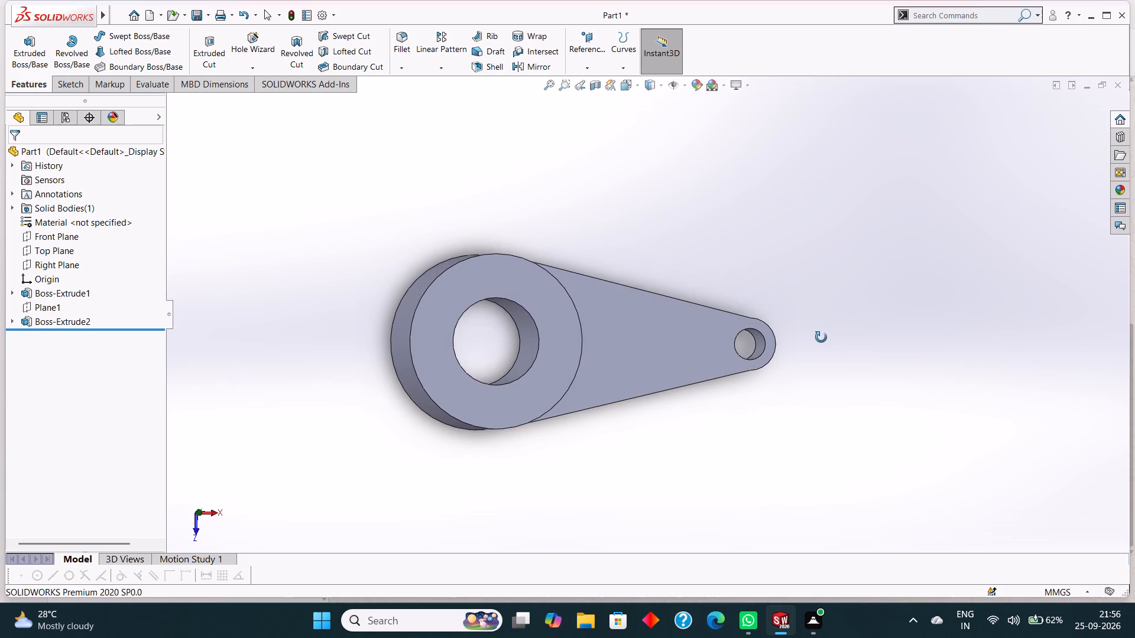
pyautogui.moveTo(821, 337); pyautogui.dragTo(823, 351, button='middle')
pyautogui.moveTo(832, 331); pyautogui.dragTo(835, 350, button='middle')
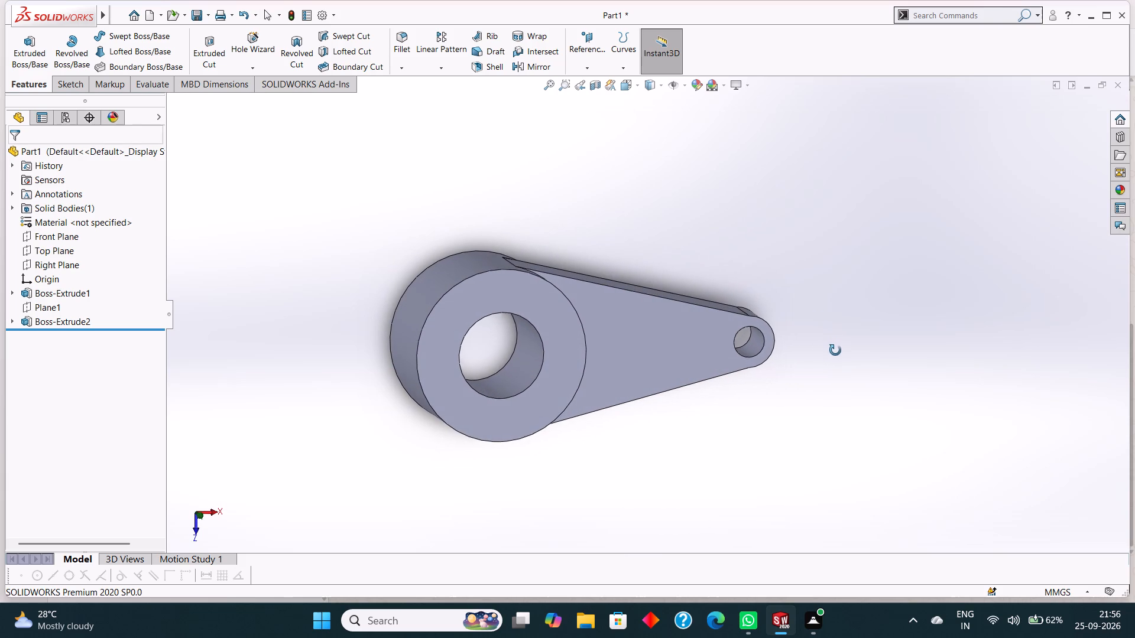
pyautogui.moveTo(835, 350); pyautogui.dragTo(836, 353, button='middle')
pyautogui.scroll(-2, 836, 353)
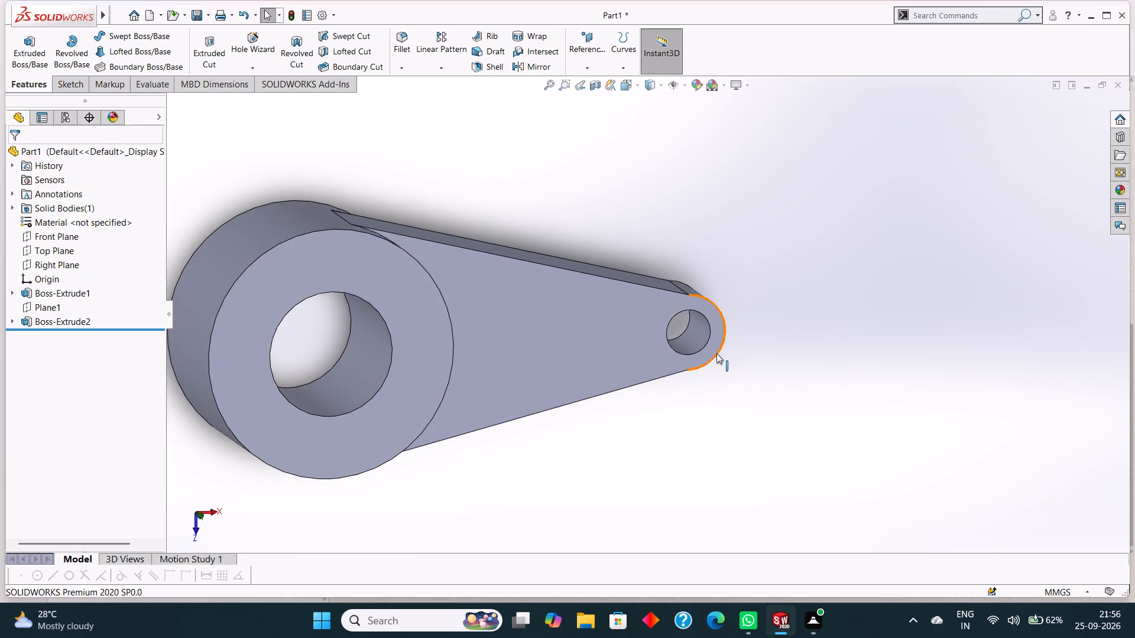
pyautogui.scroll(2, 716, 353)
pyautogui.scroll(1, 549, 236)
pyautogui.moveTo(554, 233); pyautogui.dragTo(548, 207, button='middle')
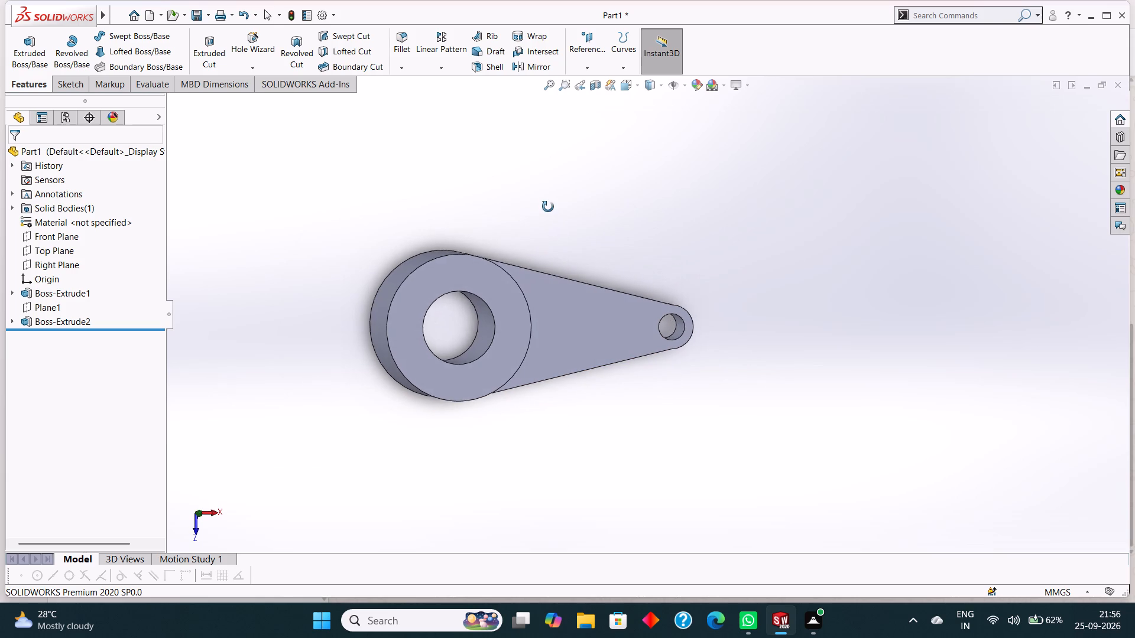
pyautogui.moveTo(548, 207); pyautogui.dragTo(547, 203, button='middle')
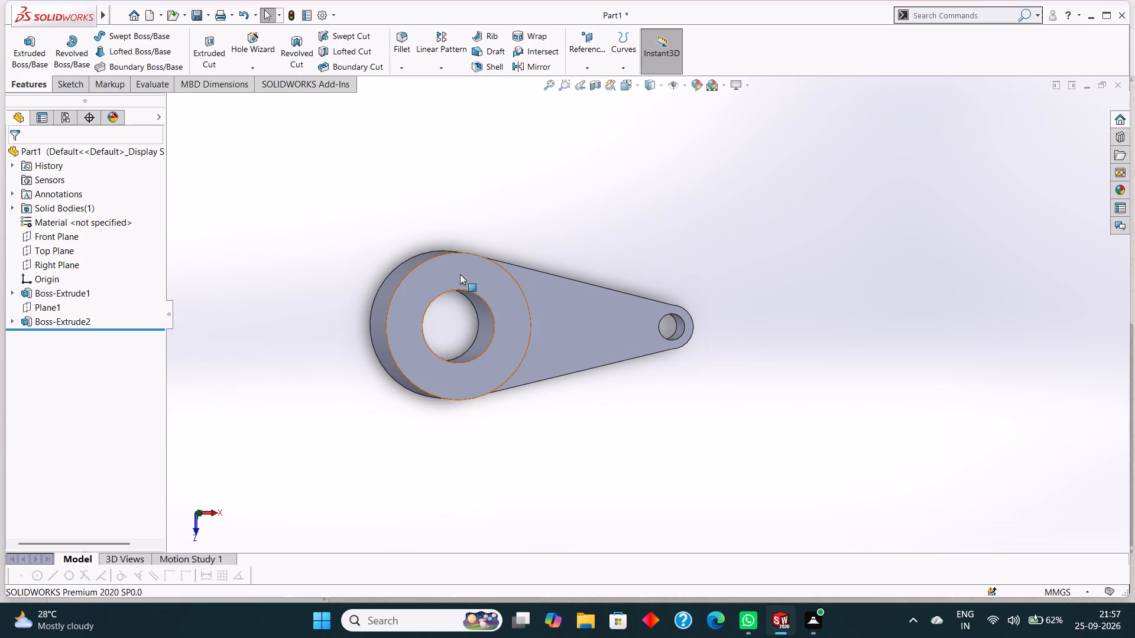
# Start a new sketch on the flat upper face of the tapered arm.
pyautogui.click(460, 274)
pyautogui.press('Escape')
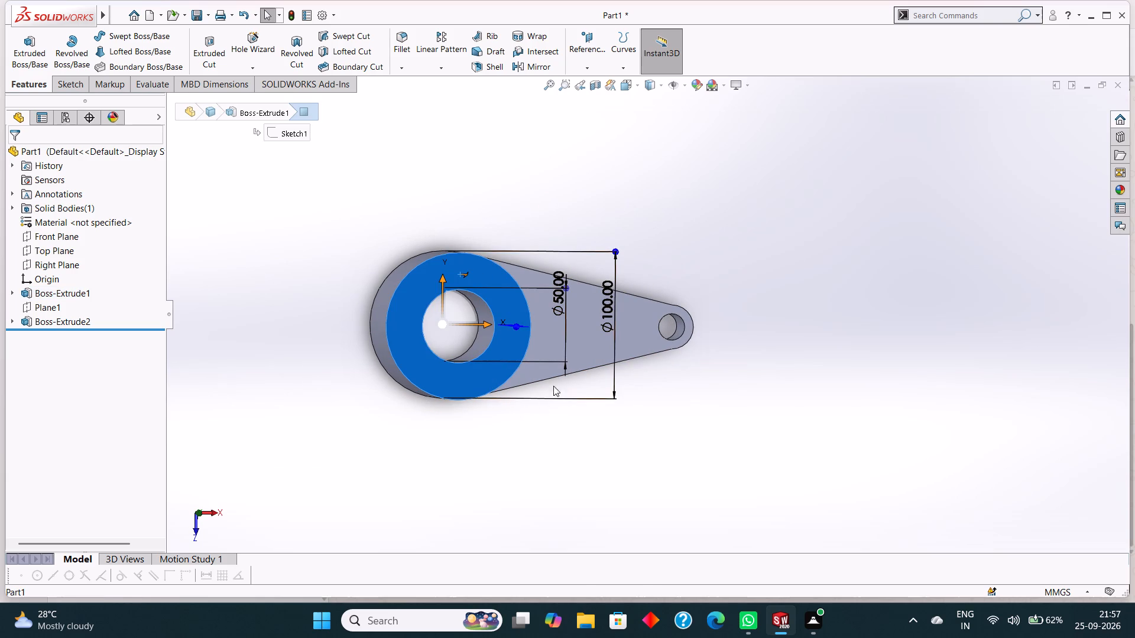
pyautogui.click(561, 303)
pyautogui.rightClick(561, 303)
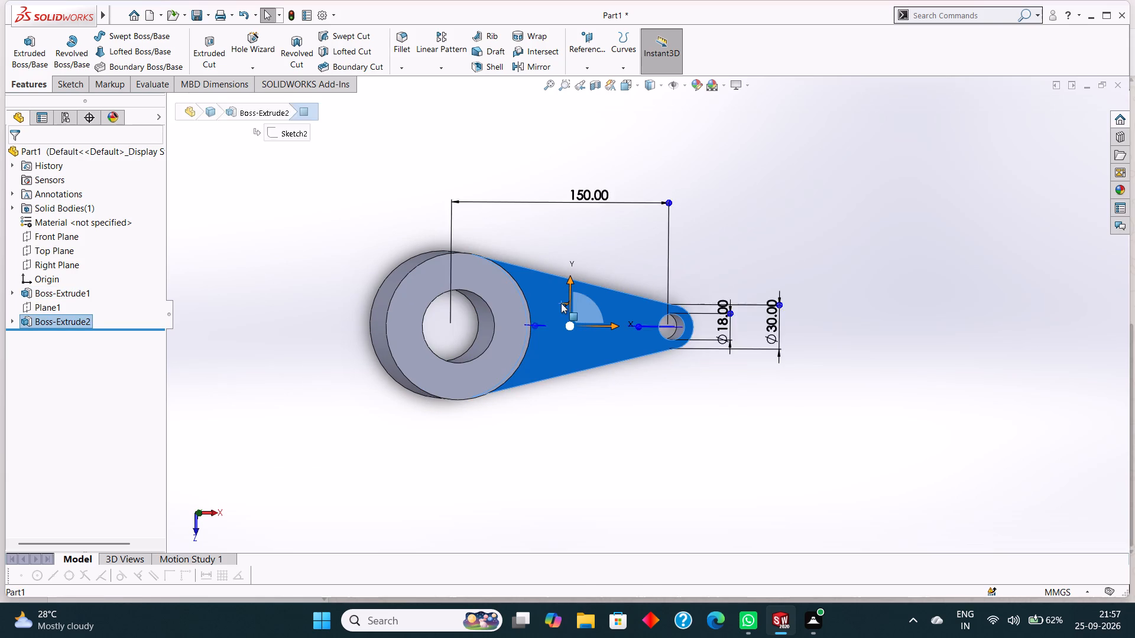
pyautogui.click(588, 288)
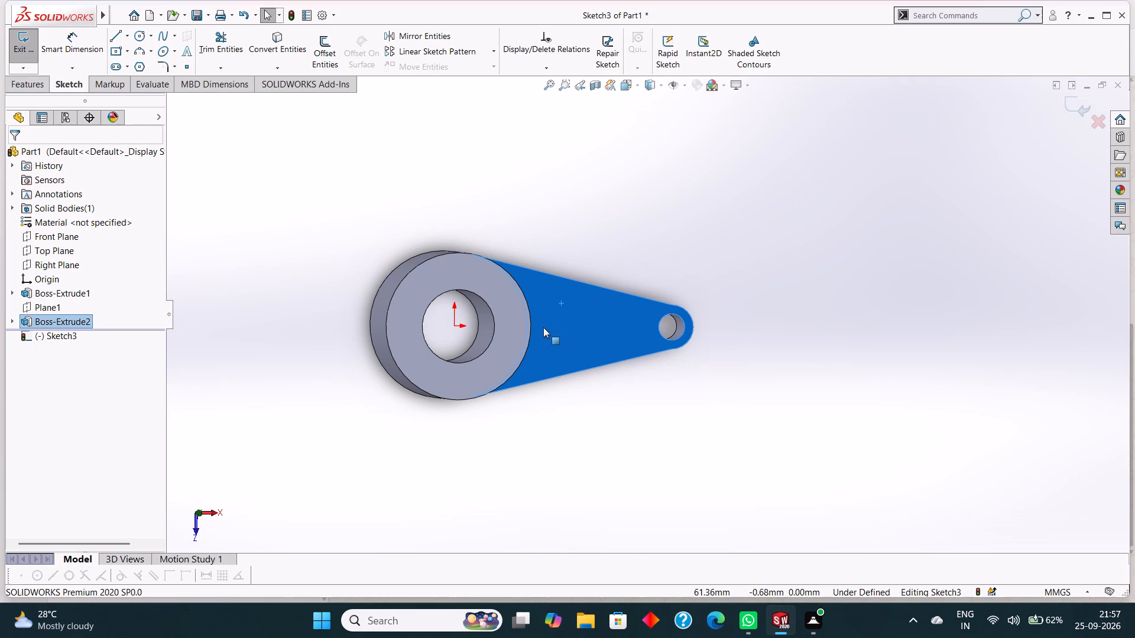
pyautogui.hotkey('ctrl', '8')
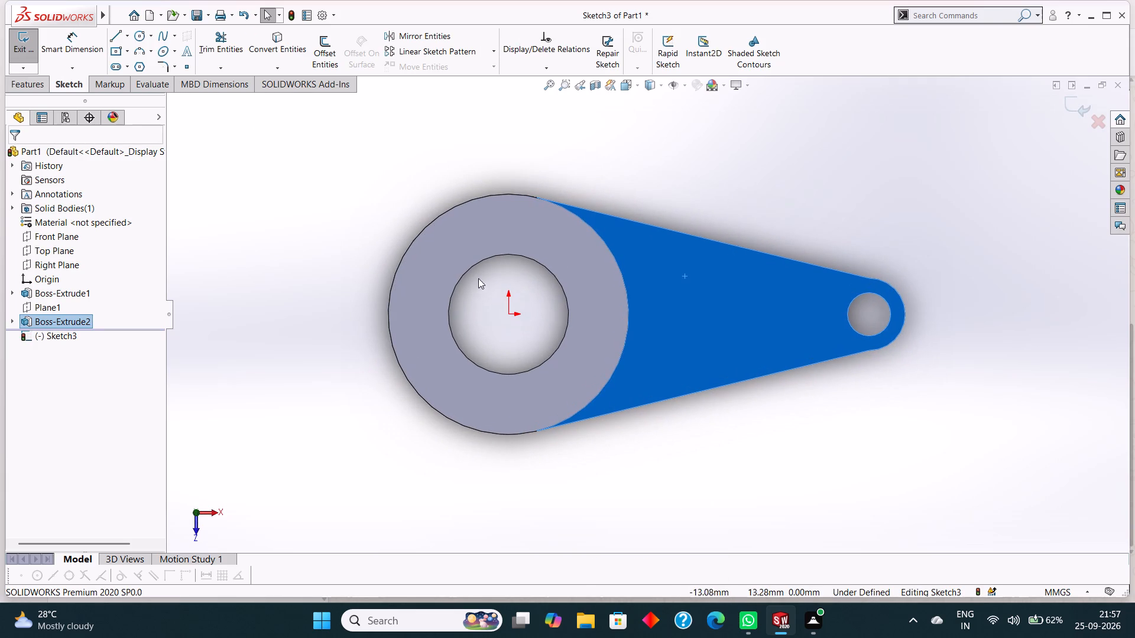
pyautogui.press('Escape')
# Draw a circle with a 60 mm radius centred on the origin, surrounding the cylinder's outer edge.
pyautogui.click(141, 38)
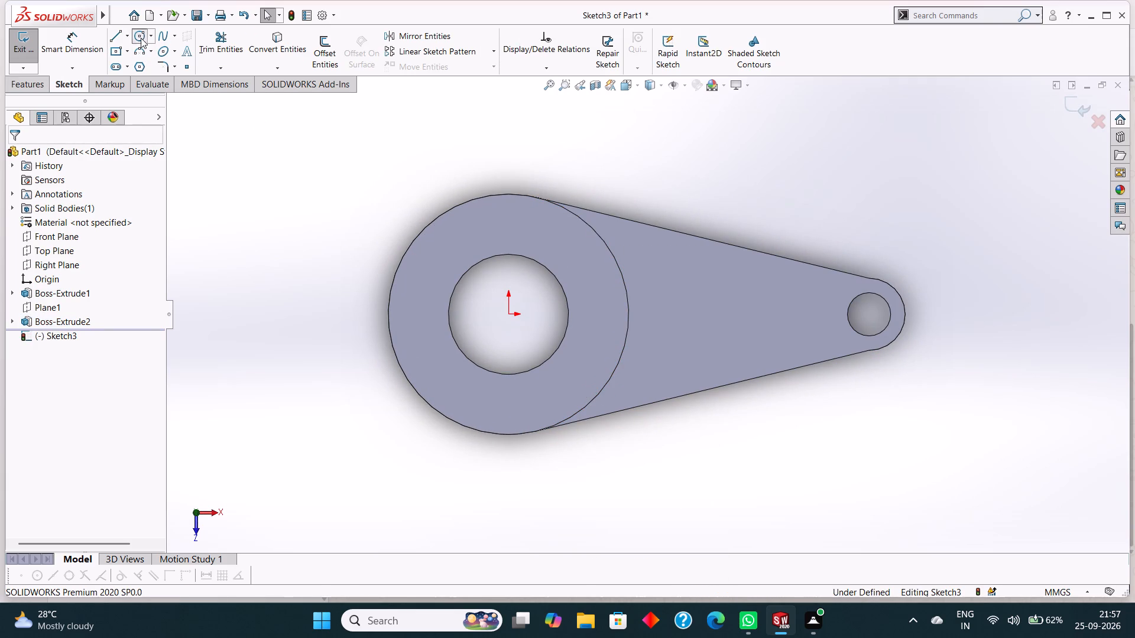
pyautogui.click(508, 313)
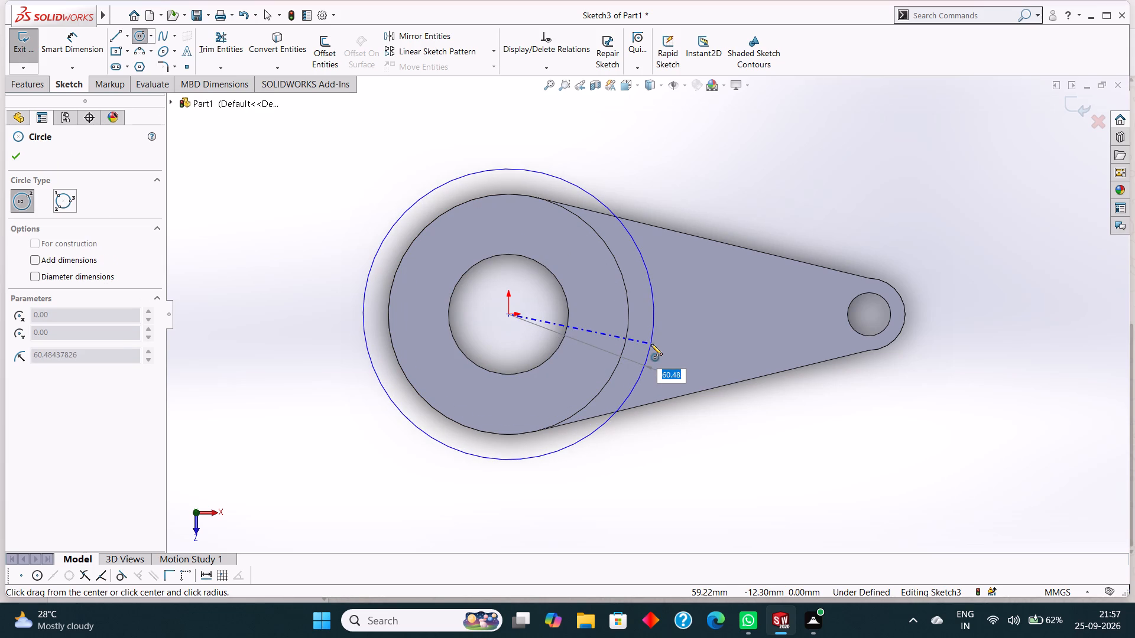
pyautogui.write('60')
pyautogui.press('Return')
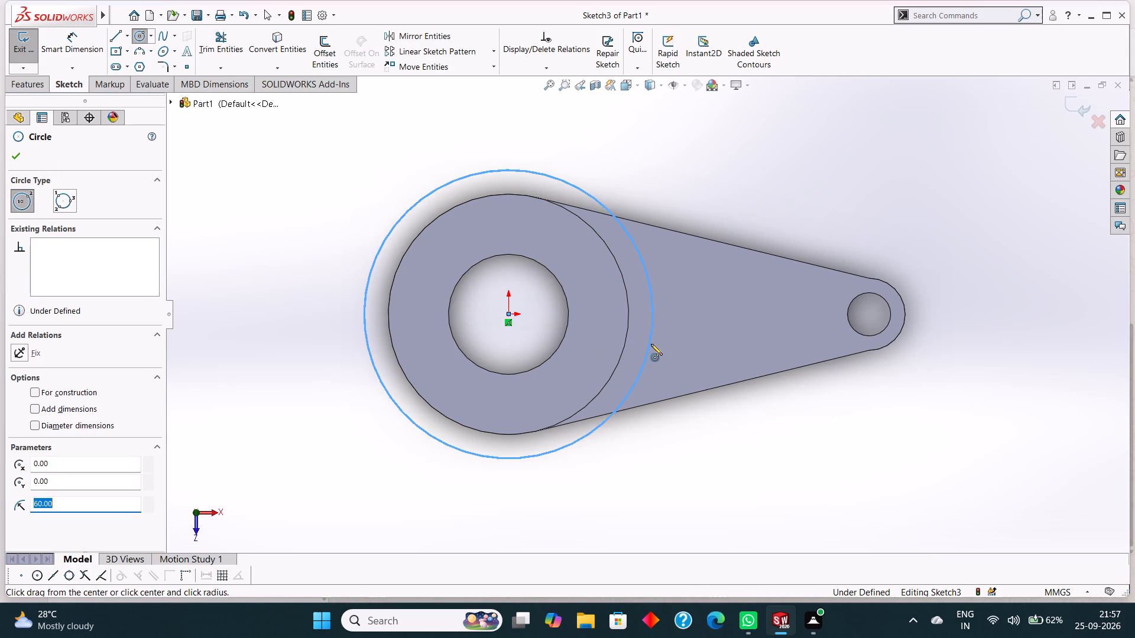
pyautogui.scroll(1, 651, 344)
pyautogui.click(14, 159)
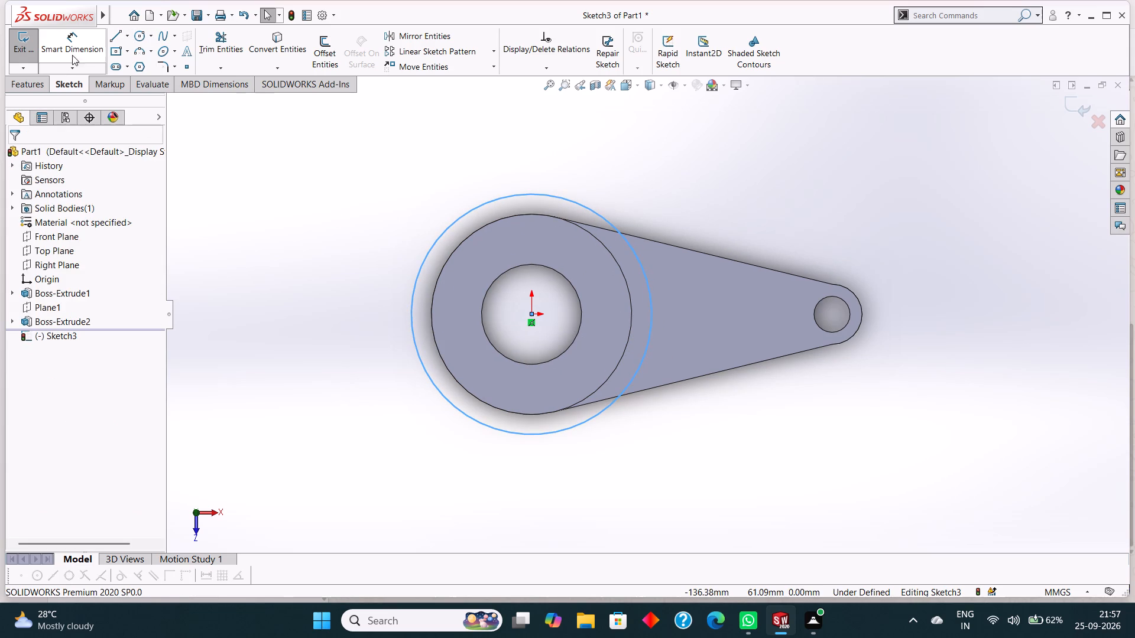
# Dimension the diameter of the new circle around the cylinder.
pyautogui.click(76, 45)
pyautogui.click(550, 195)
pyautogui.click(461, 175)
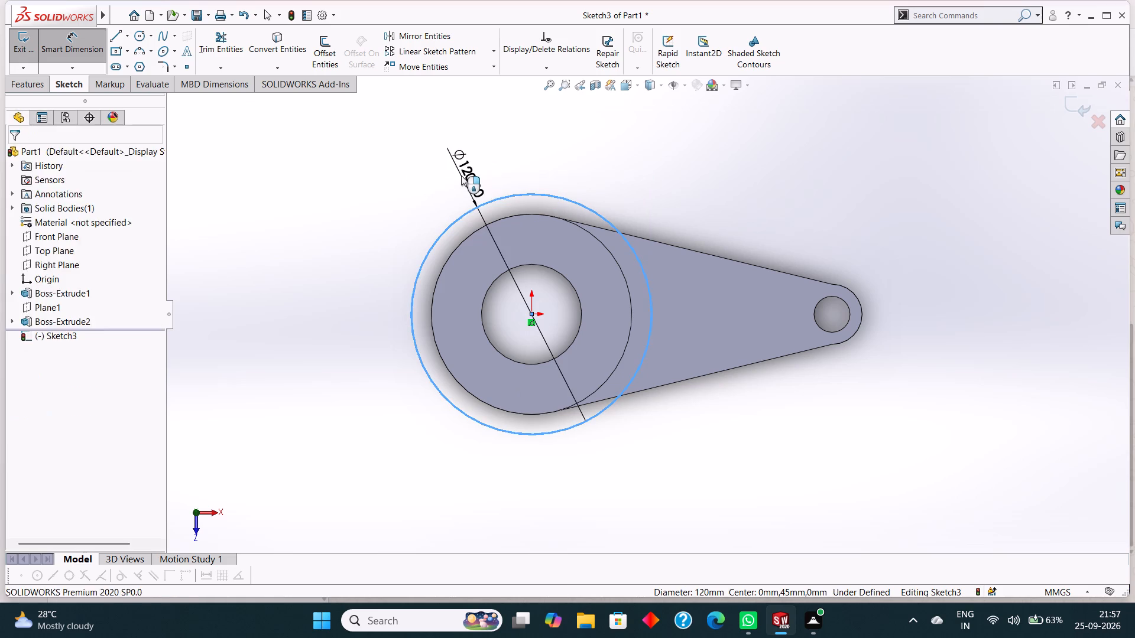
pyautogui.click(411, 158)
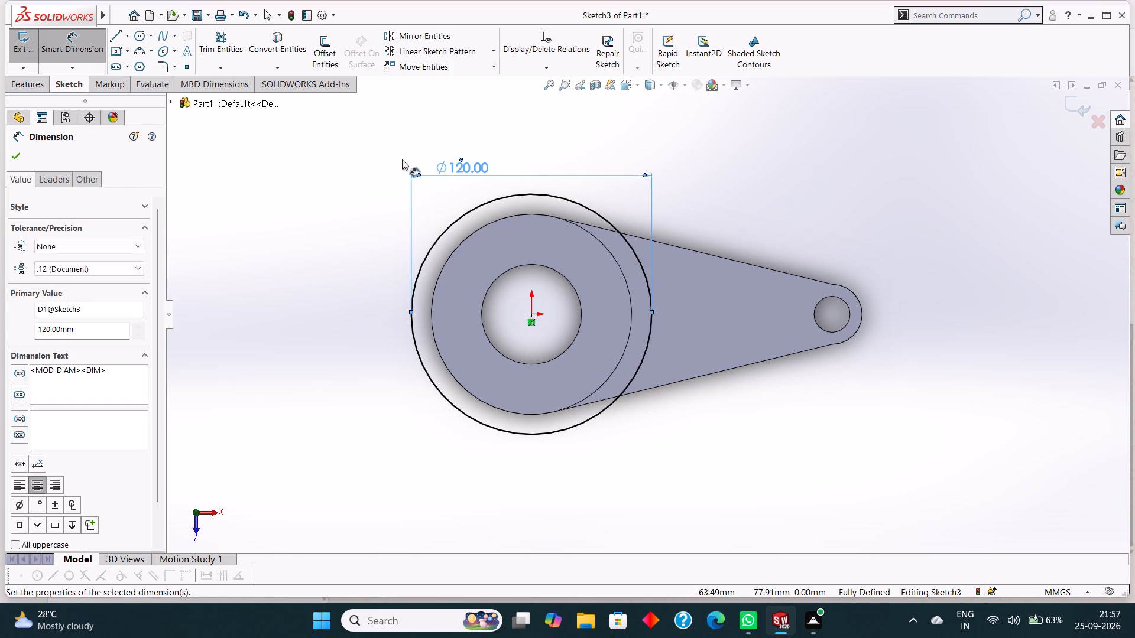
pyautogui.click(17, 158)
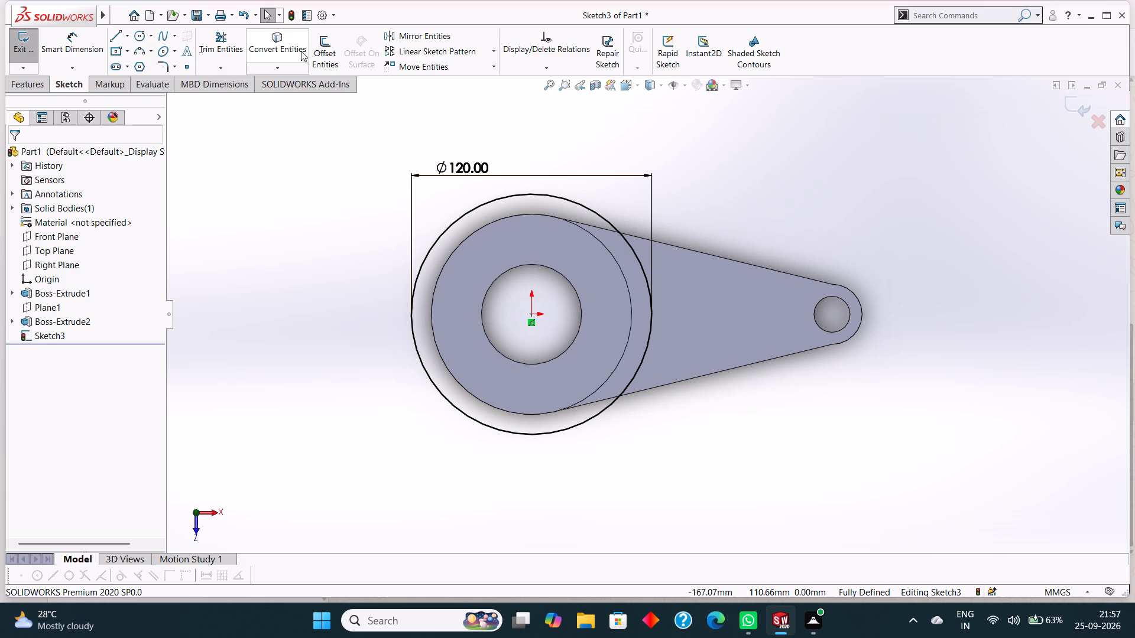
# Offset the arm's upper sloping edge 10 mm inward with the direction reversed and a dimension added.
pyautogui.click(325, 56)
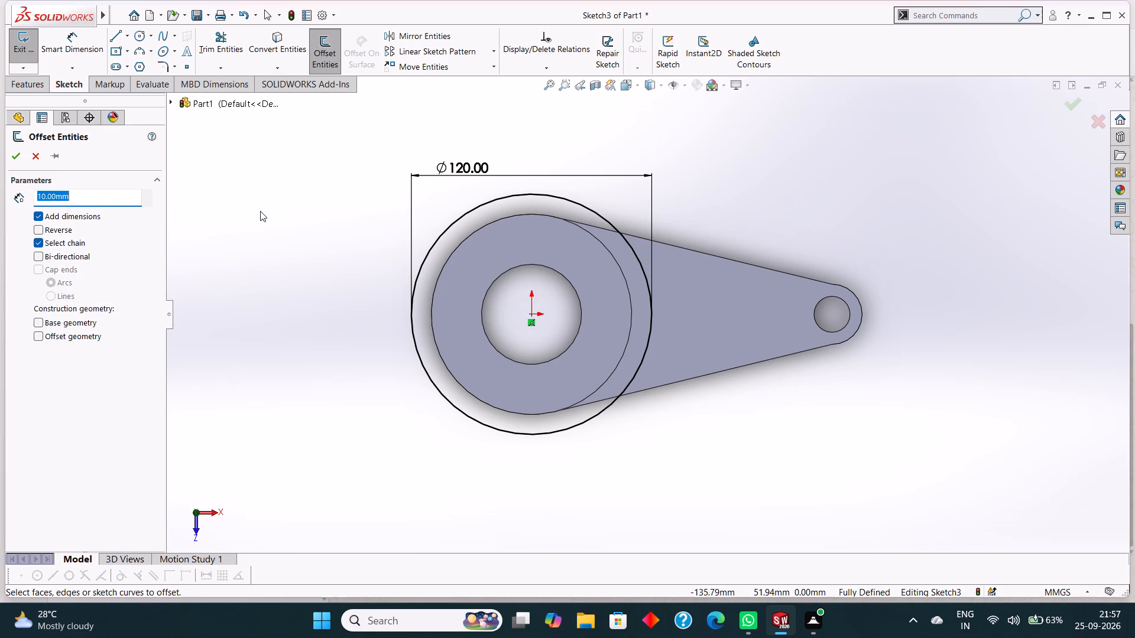
pyautogui.click(734, 261)
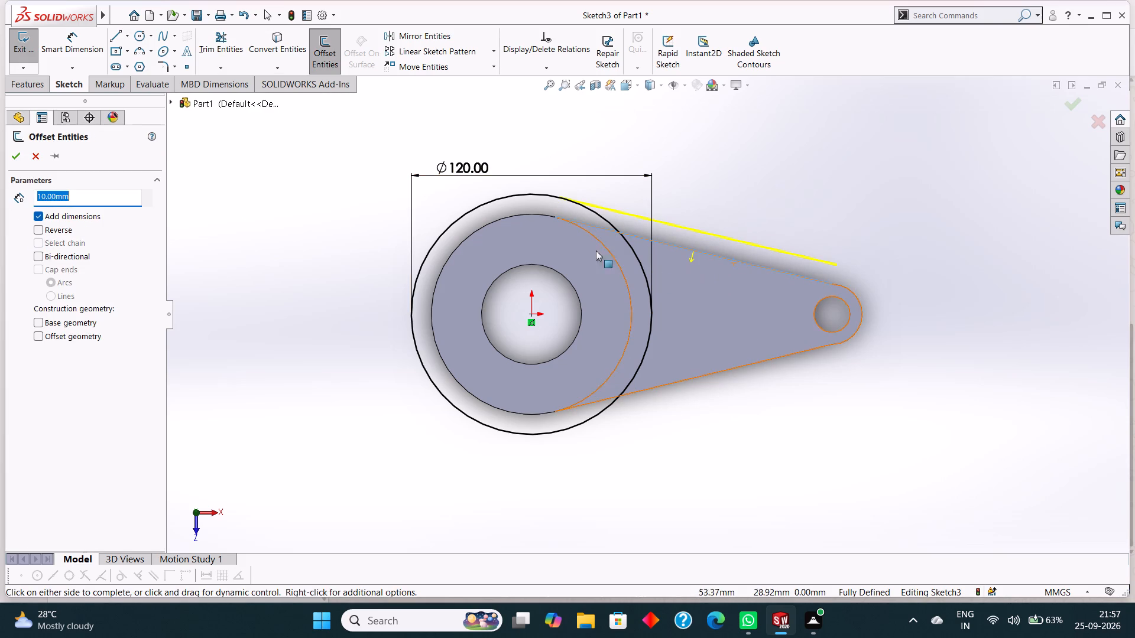
pyautogui.click(42, 226)
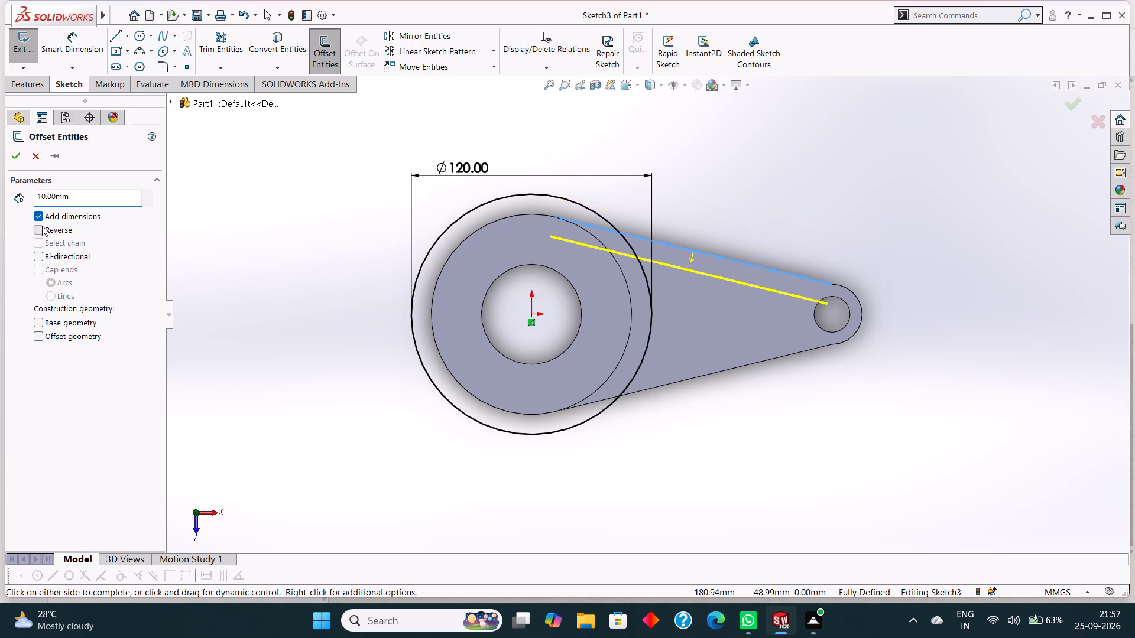
pyautogui.click(14, 150)
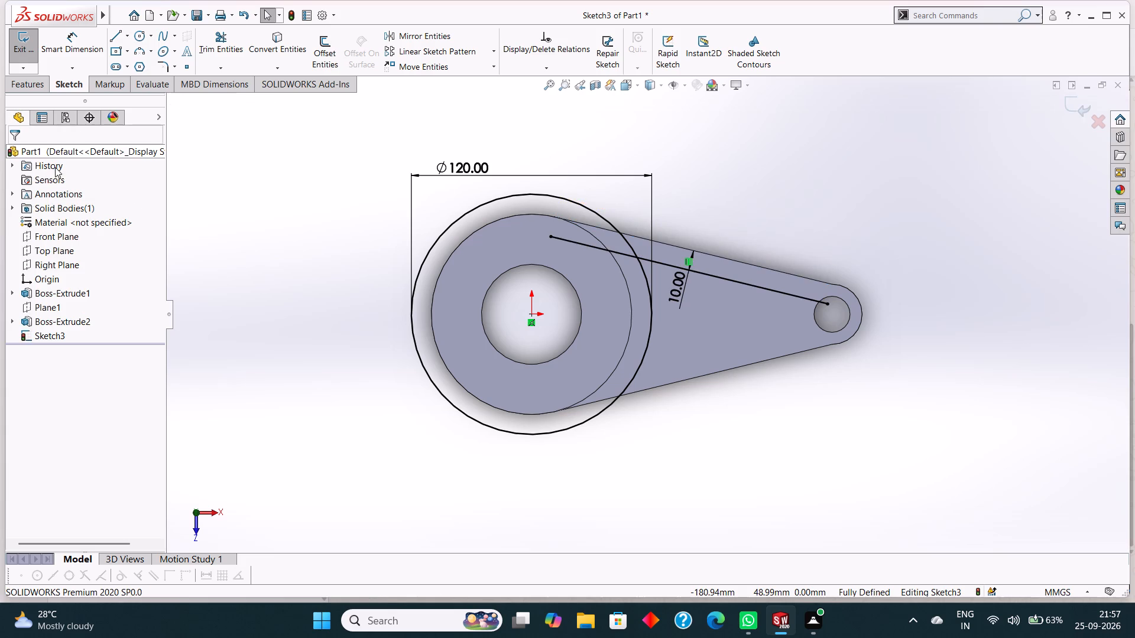
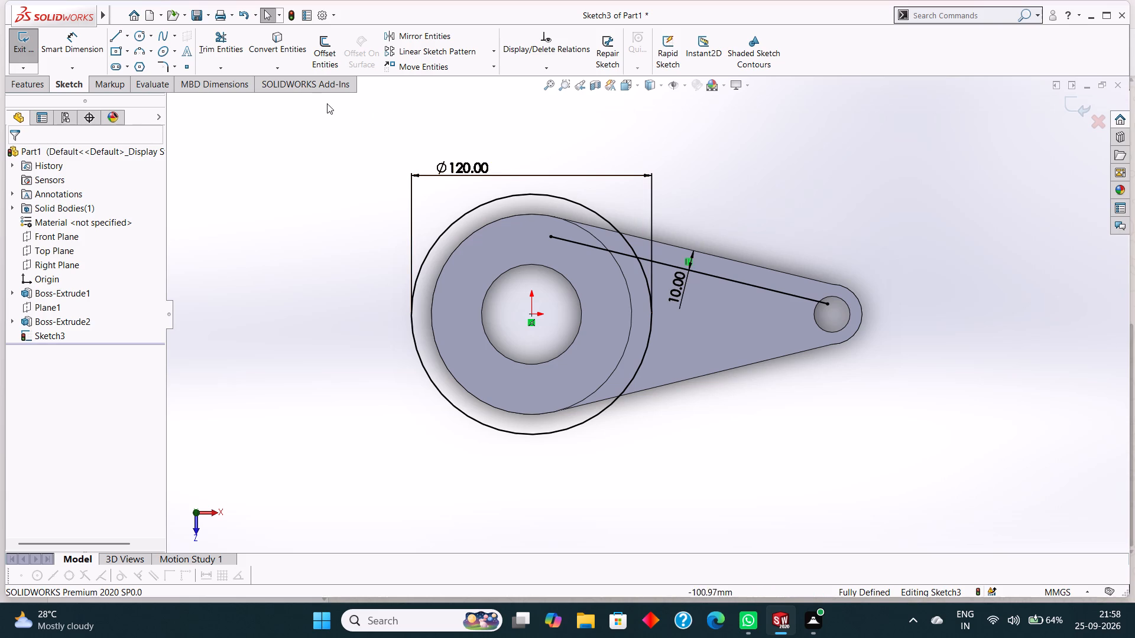
# Offset the arm's lower sloping edge 10 mm inward with the direction reversed and a dimension added.
pyautogui.click(326, 53)
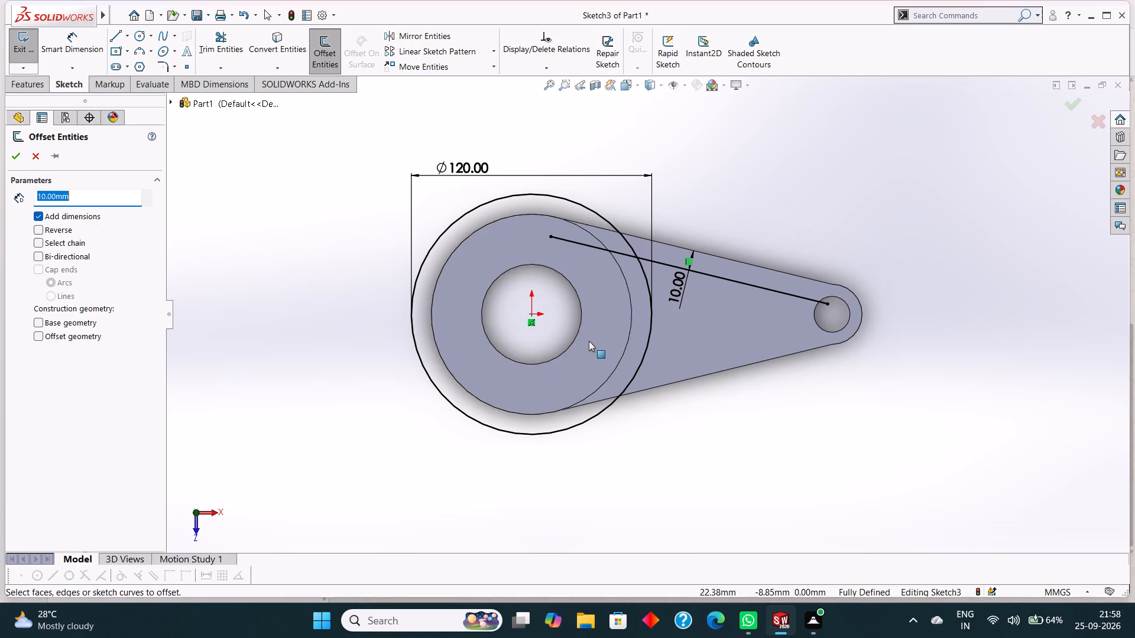
pyautogui.click(710, 374)
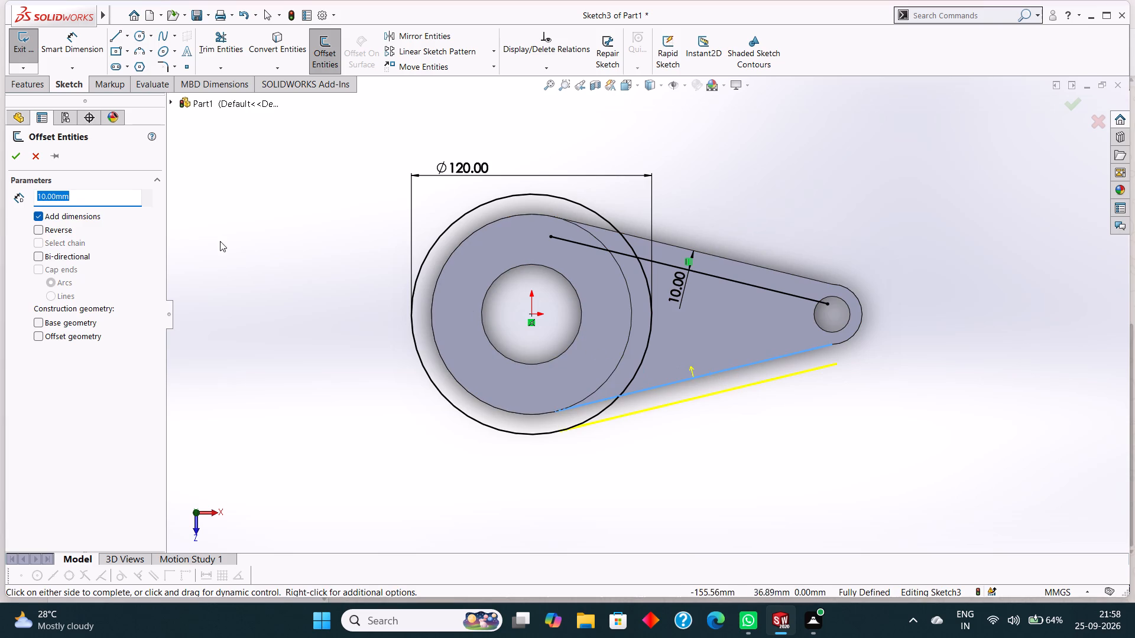
pyautogui.click(41, 228)
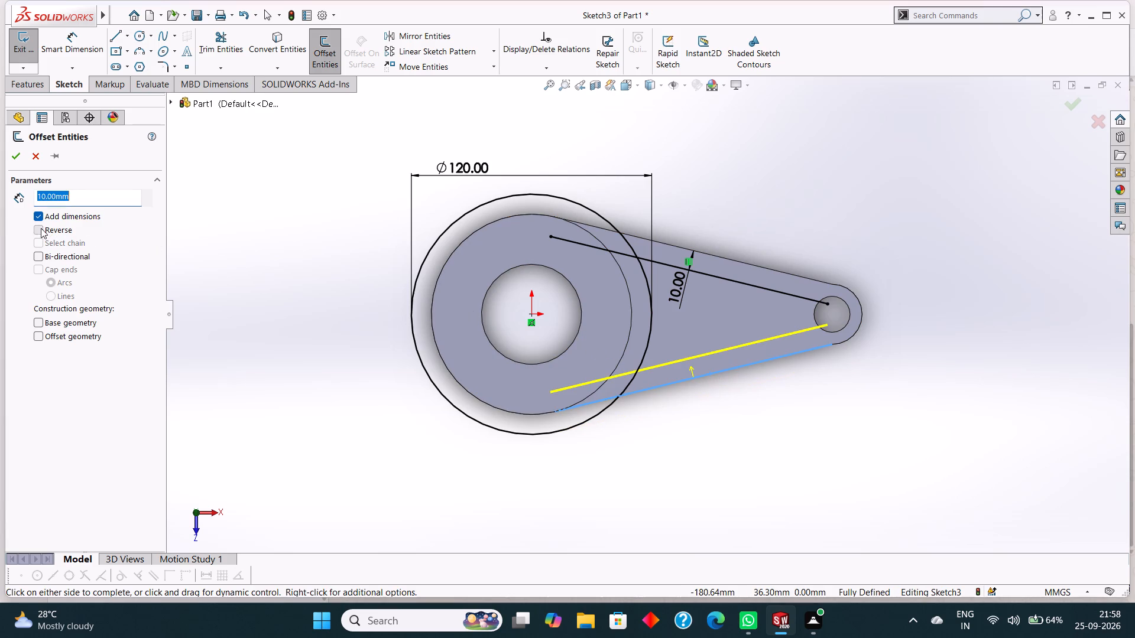
pyautogui.click(12, 156)
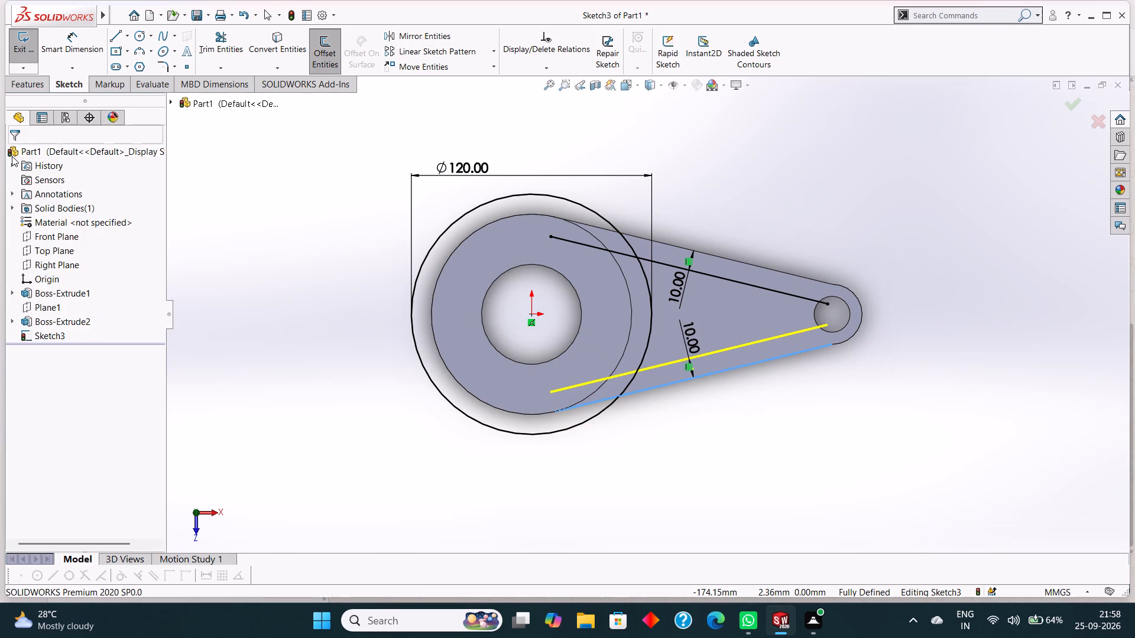
# Draw a circle with a 10 mm radius near where the upper offset line crosses the 120 mm circle.
pyautogui.scroll(-2, 698, 285)
pyautogui.scroll(2, 698, 285)
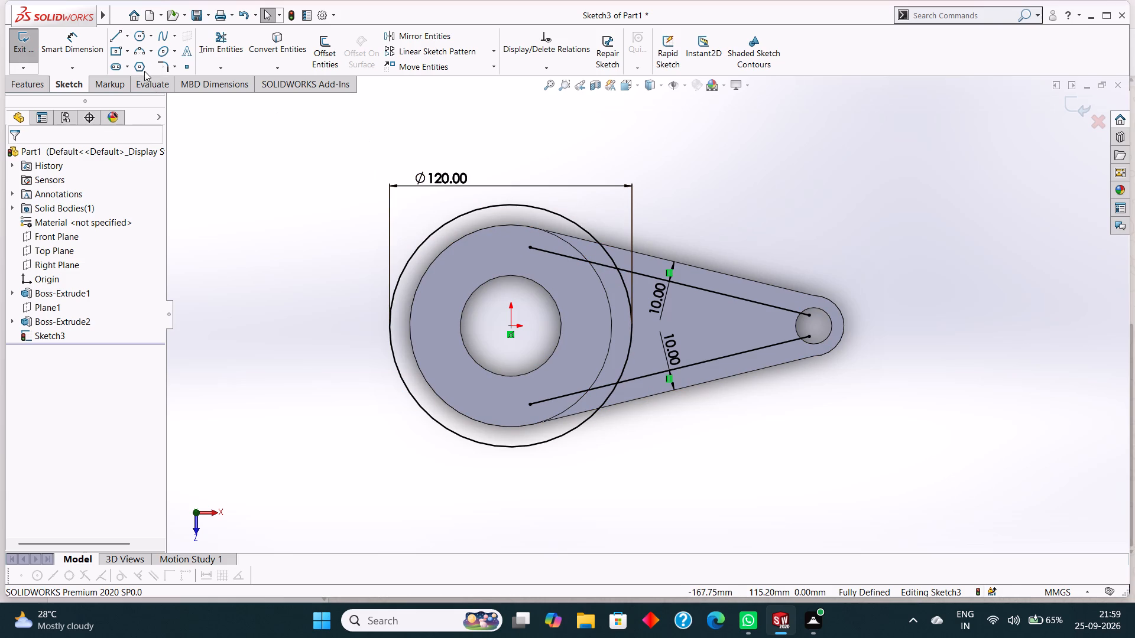
pyautogui.click(144, 37)
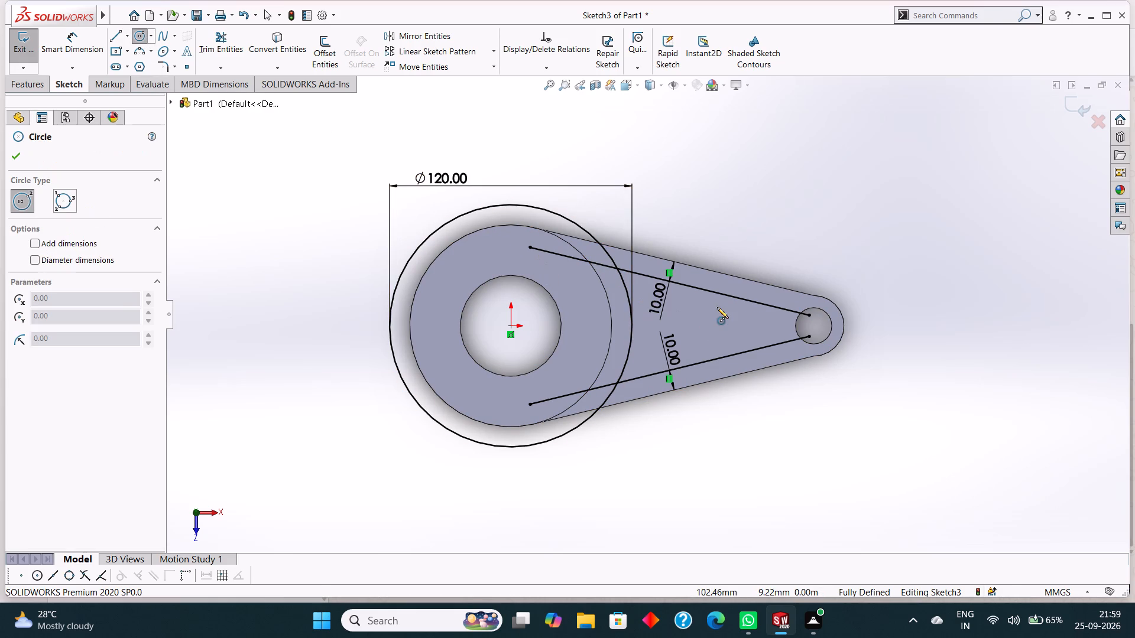
pyautogui.scroll(-3, 717, 307)
pyautogui.scroll(1, 629, 315)
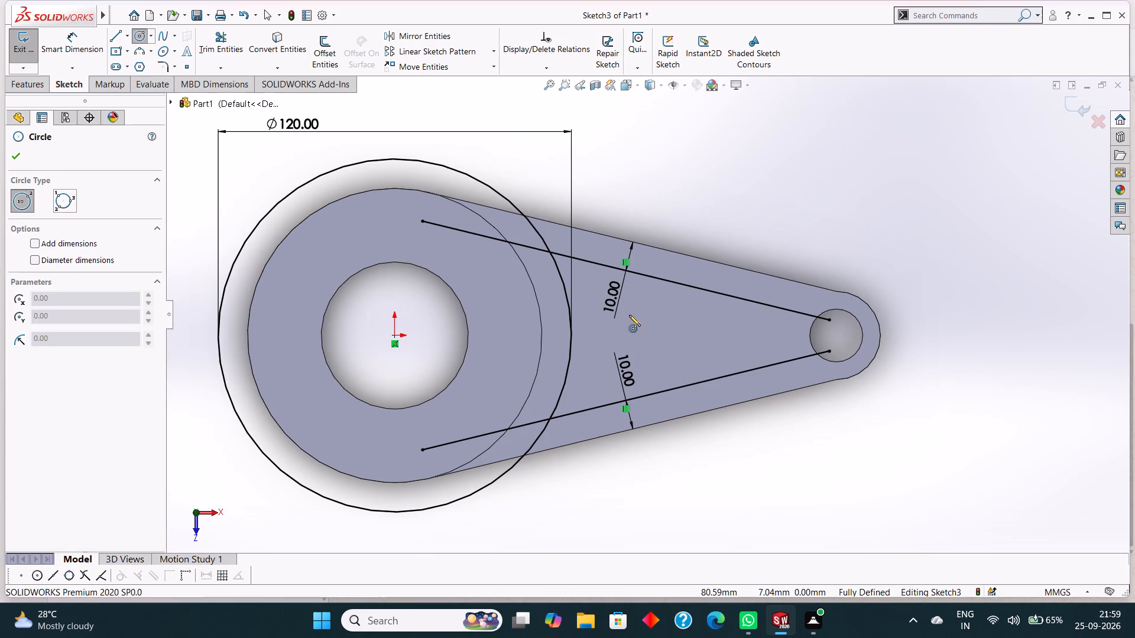
pyautogui.scroll(1, 629, 315)
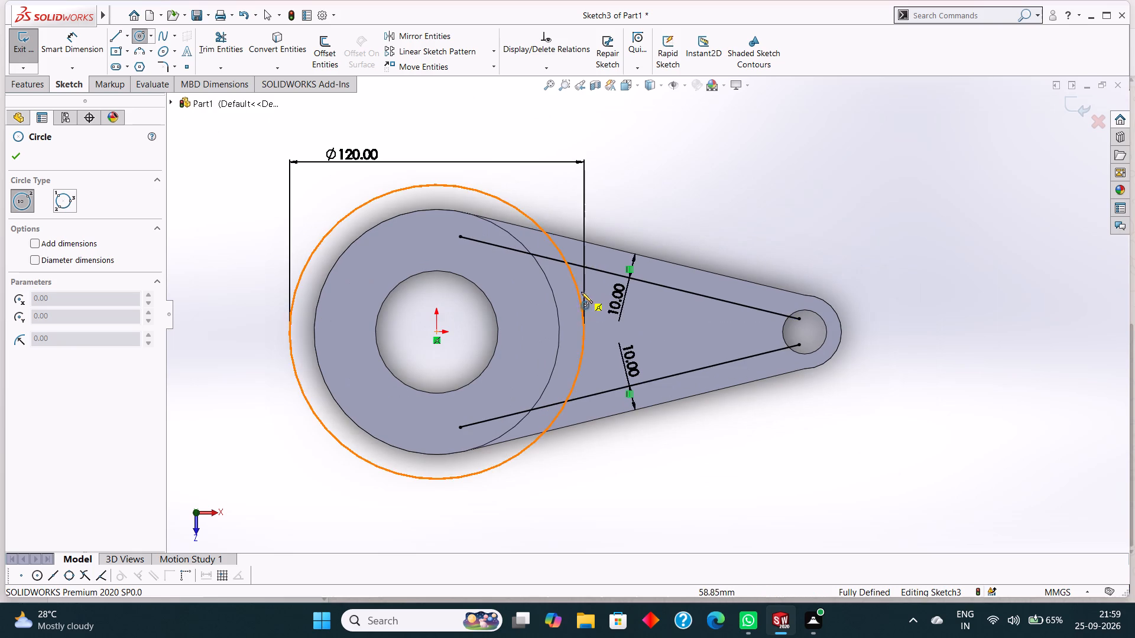
pyautogui.scroll(-3, 581, 291)
pyautogui.click(622, 291)
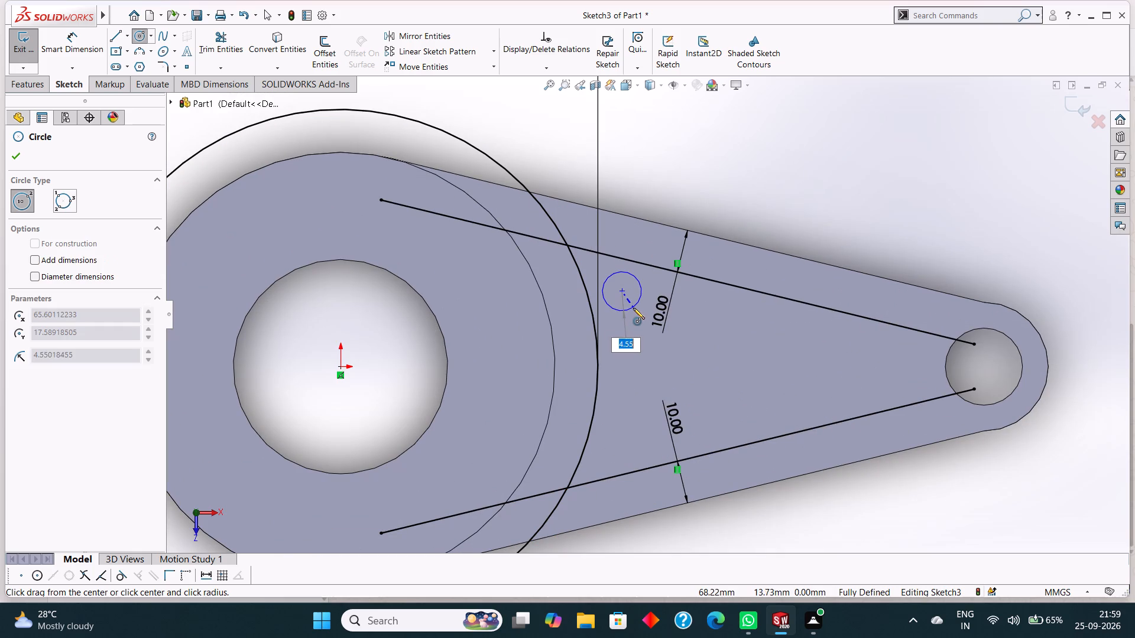
pyautogui.write('10')
pyautogui.press('Return')
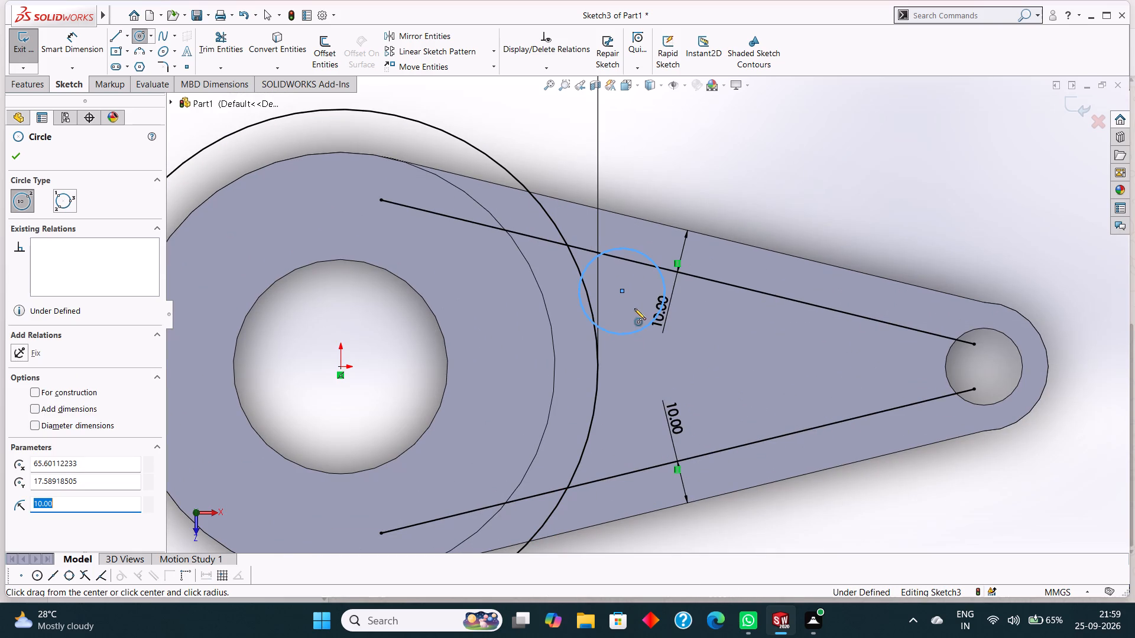
pyautogui.click(8, 162)
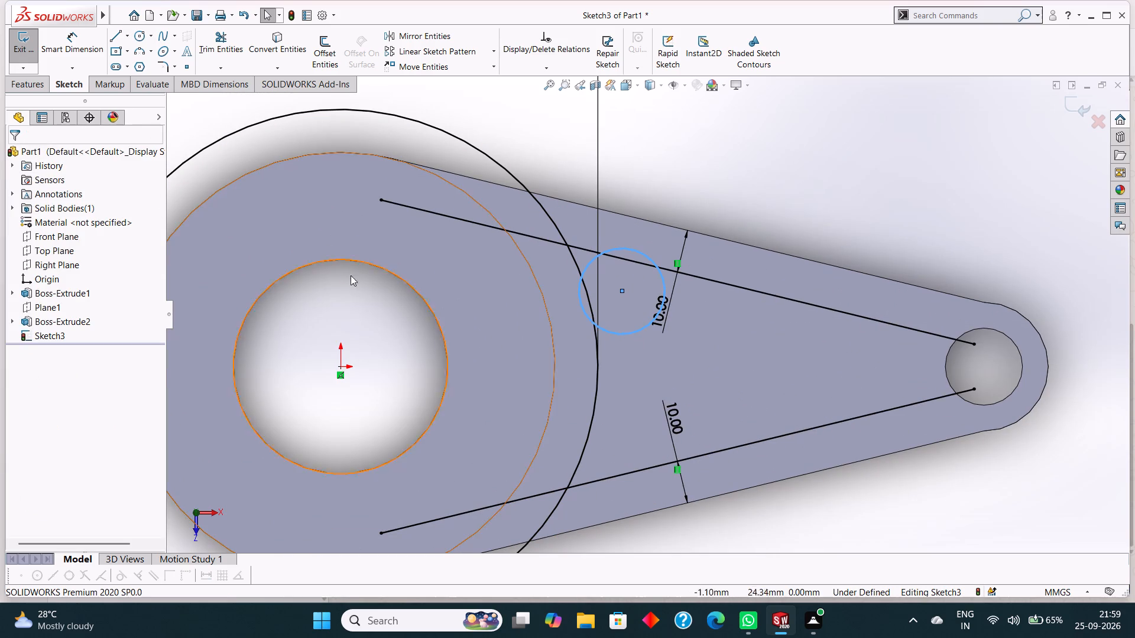
pyautogui.press('Escape')
# Make the 10 mm radius circle tangent to the upper offset line and to the 120 mm circle.
pyautogui.click(750, 291)
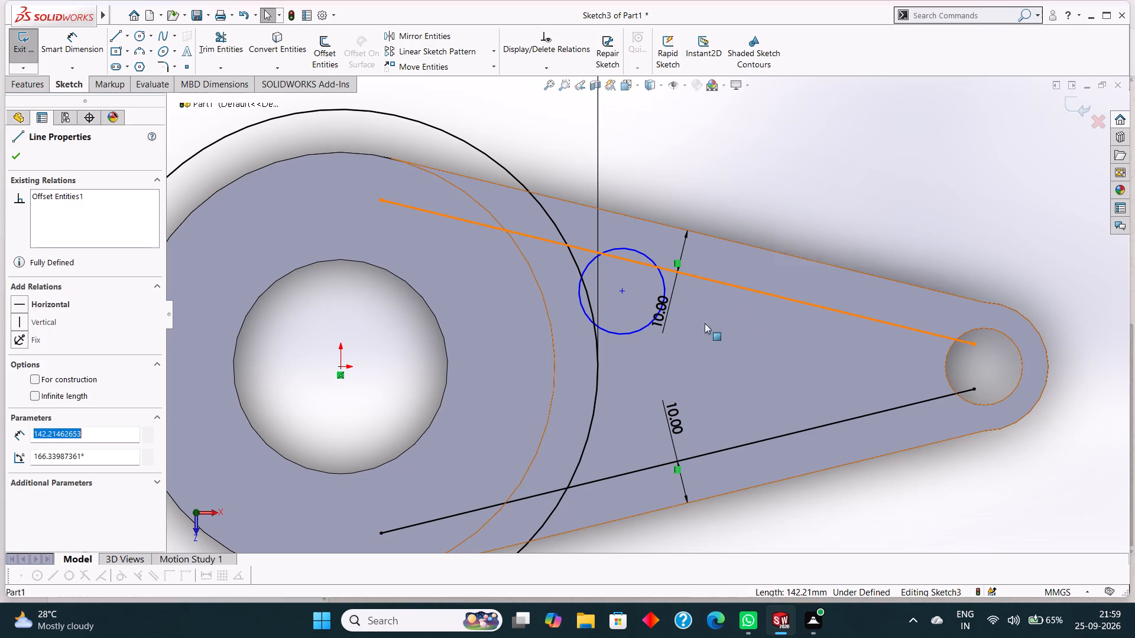
pyautogui.keyDown('shift'); pyautogui.click(636, 330); pyautogui.keyUp('shift')
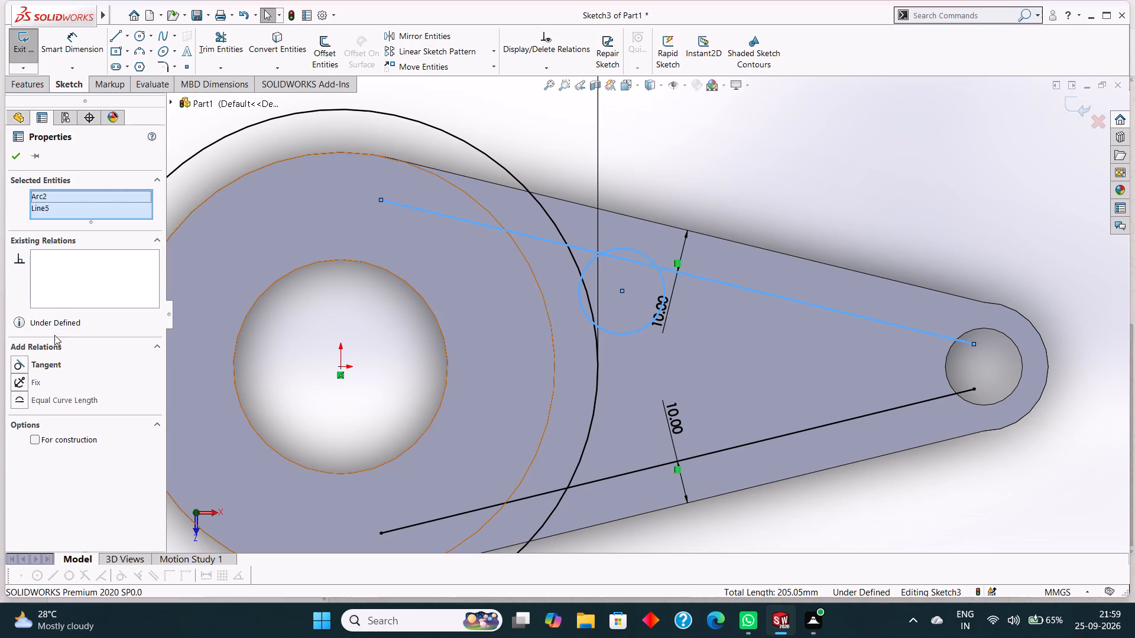
pyautogui.click(46, 366)
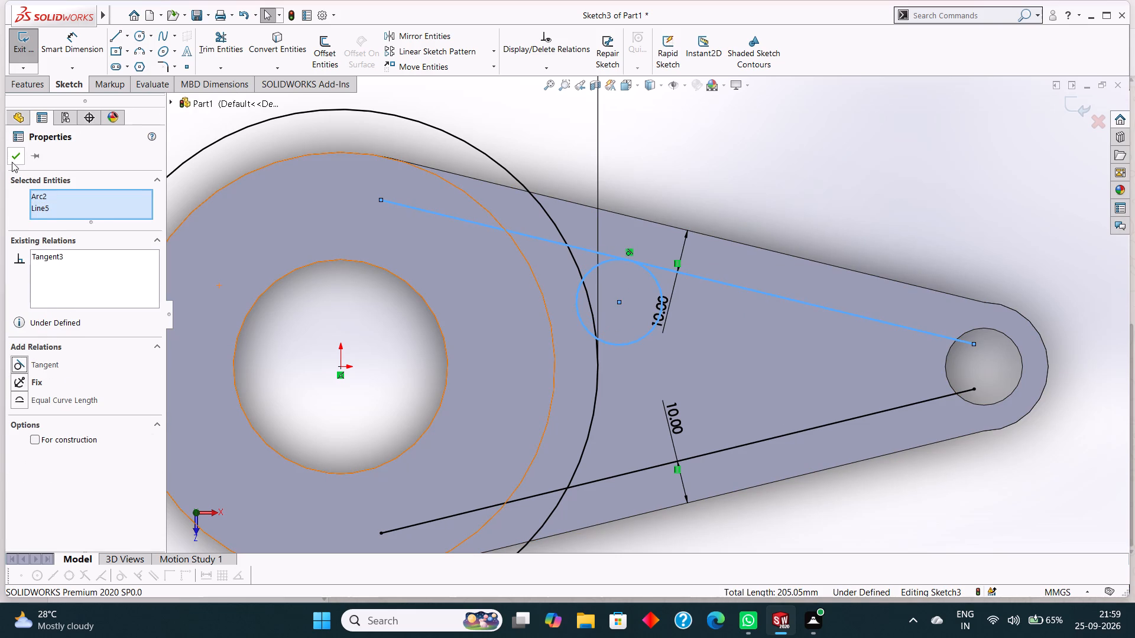
pyautogui.click(13, 162)
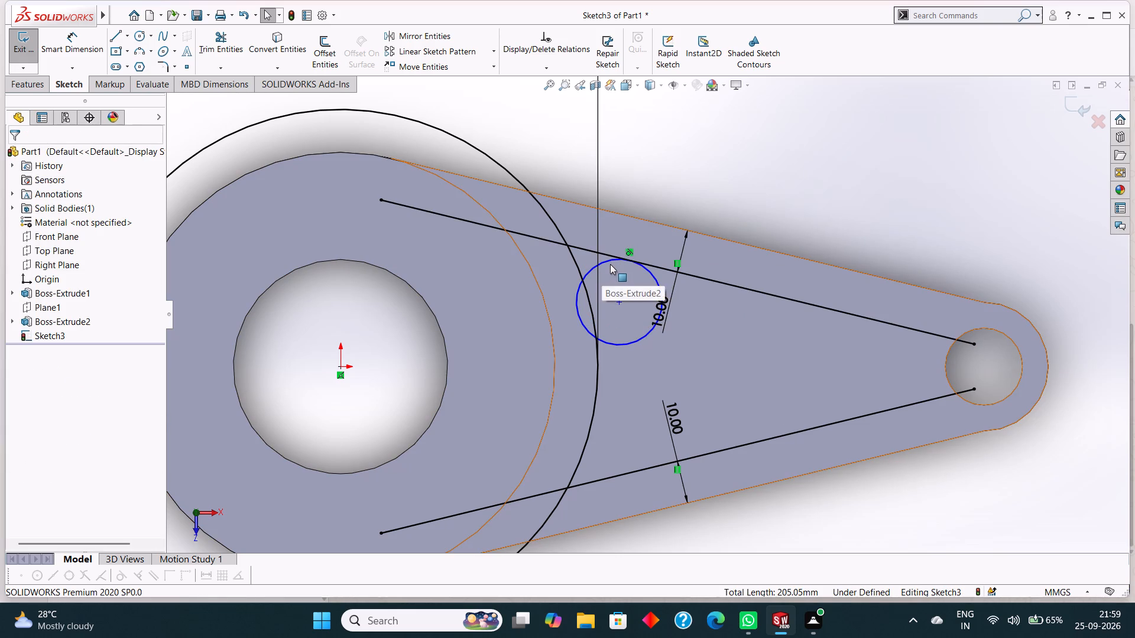
pyautogui.click(608, 261)
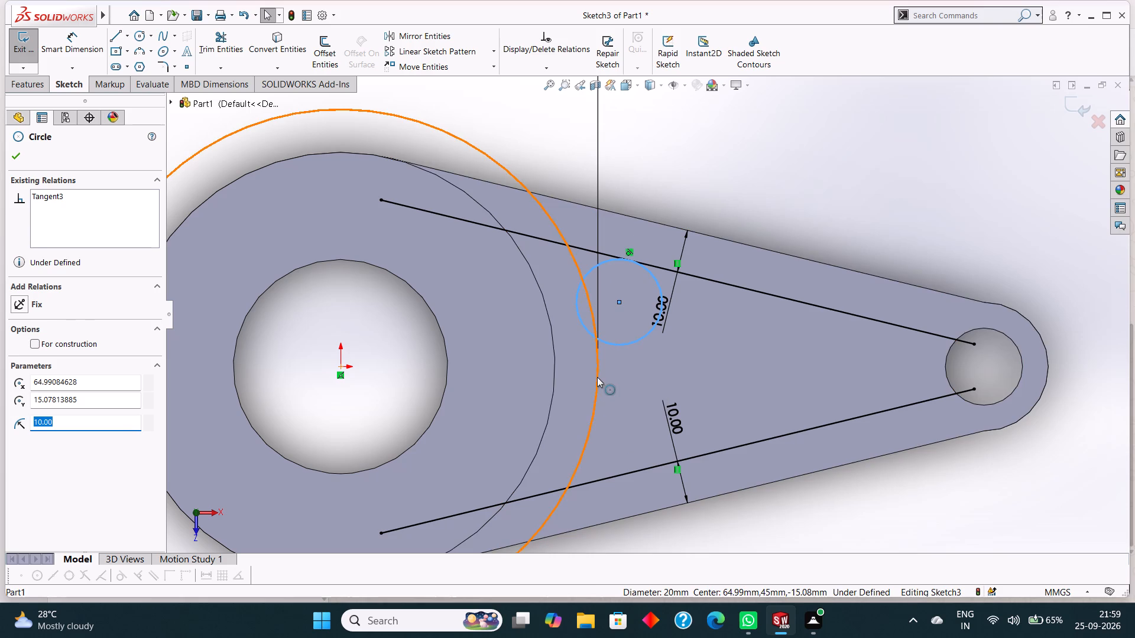
pyautogui.keyDown('shift'); pyautogui.click(596, 377); pyautogui.keyUp('shift')
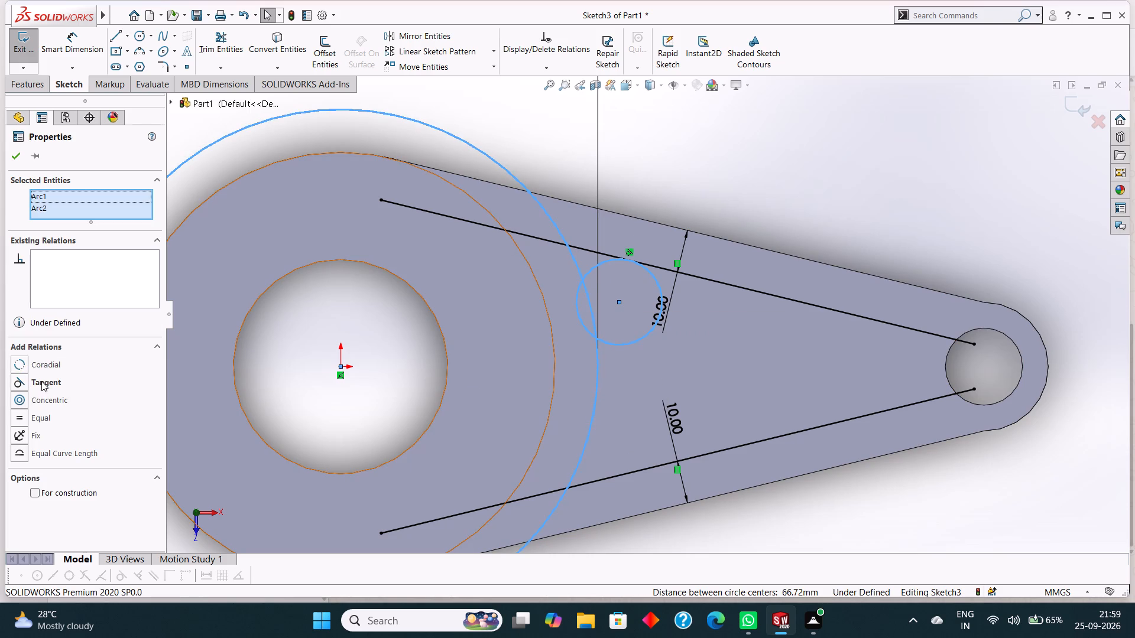
pyautogui.click(41, 381)
pyautogui.click(18, 153)
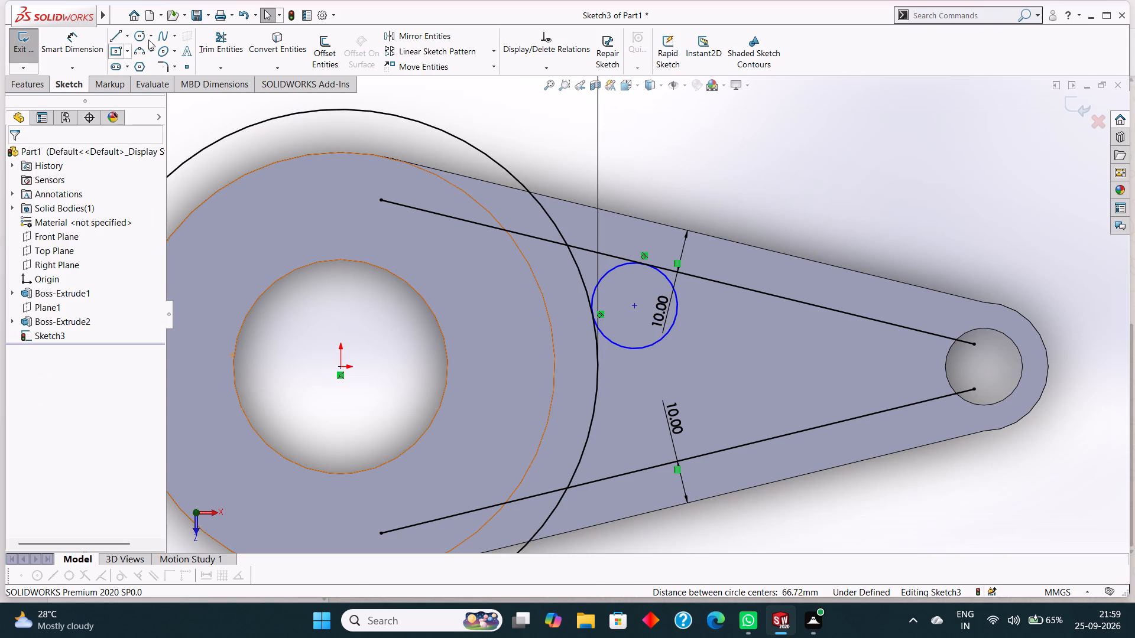
# Trim the small circle's inner arc, the 120 mm circle outside the offset lines, and both lines' ends over the cylinder.
pyautogui.click(218, 43)
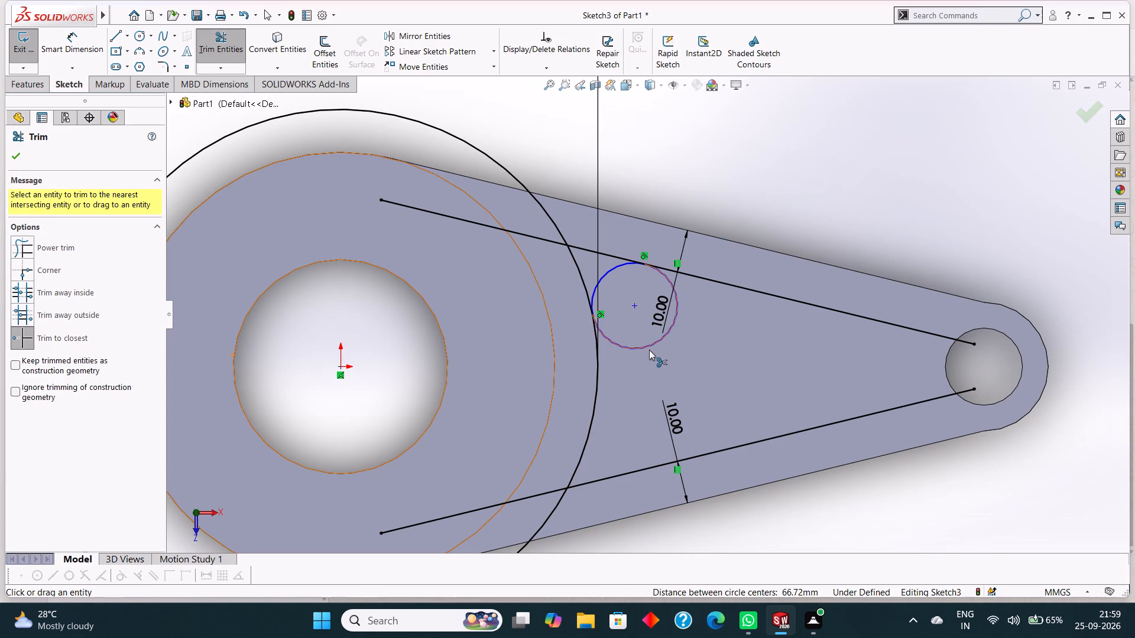
pyautogui.click(649, 349)
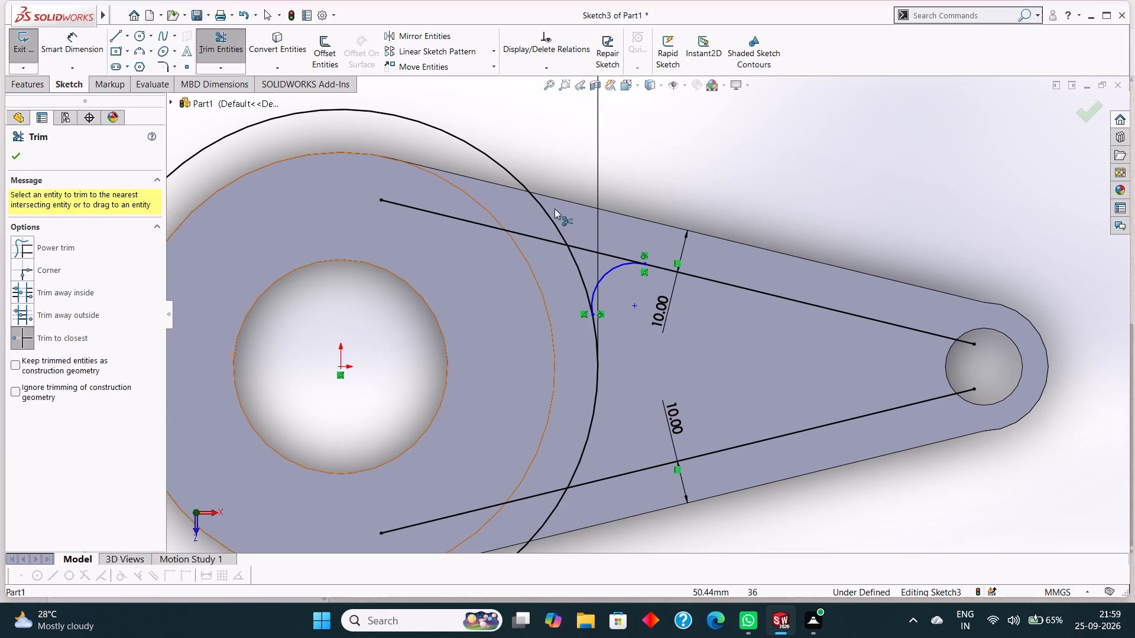
pyautogui.click(475, 145)
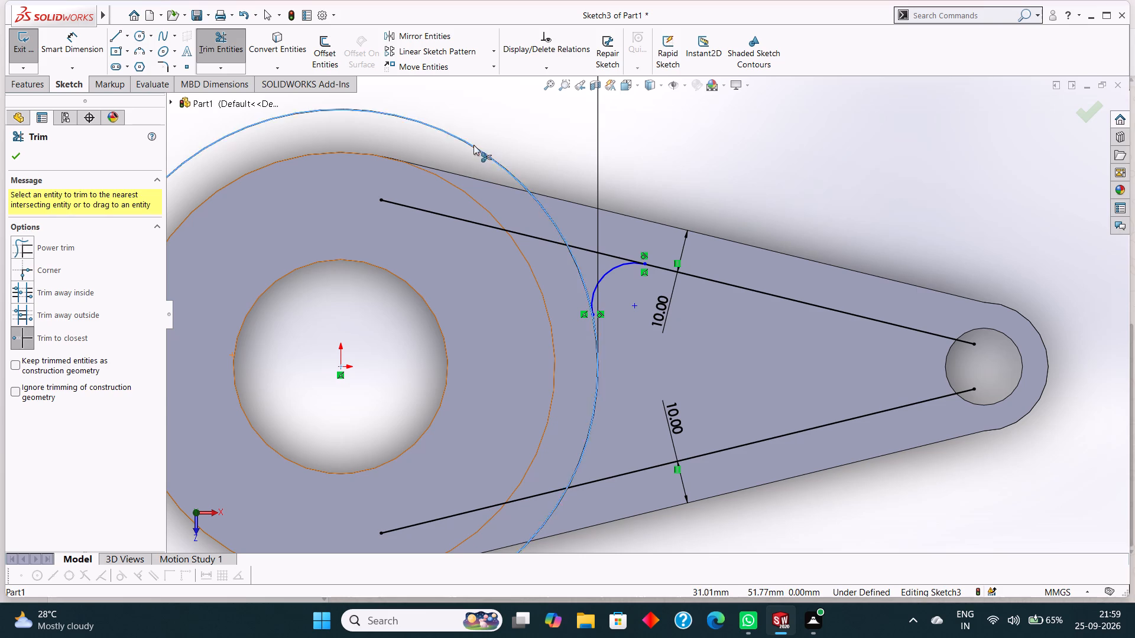
pyautogui.scroll(2, 586, 316)
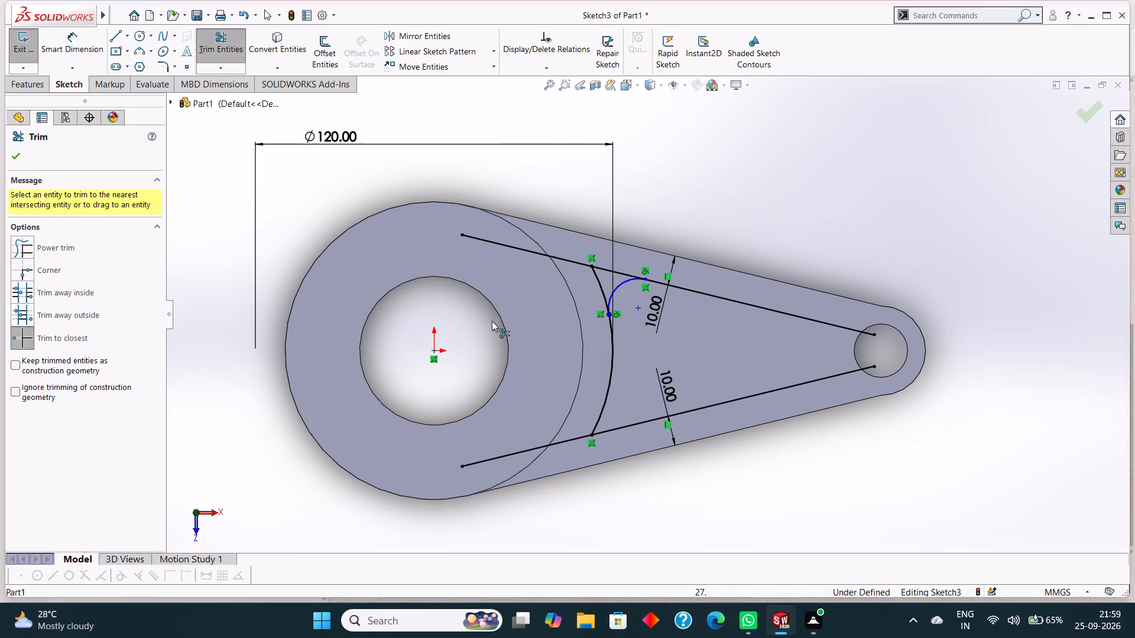
pyautogui.click(496, 243)
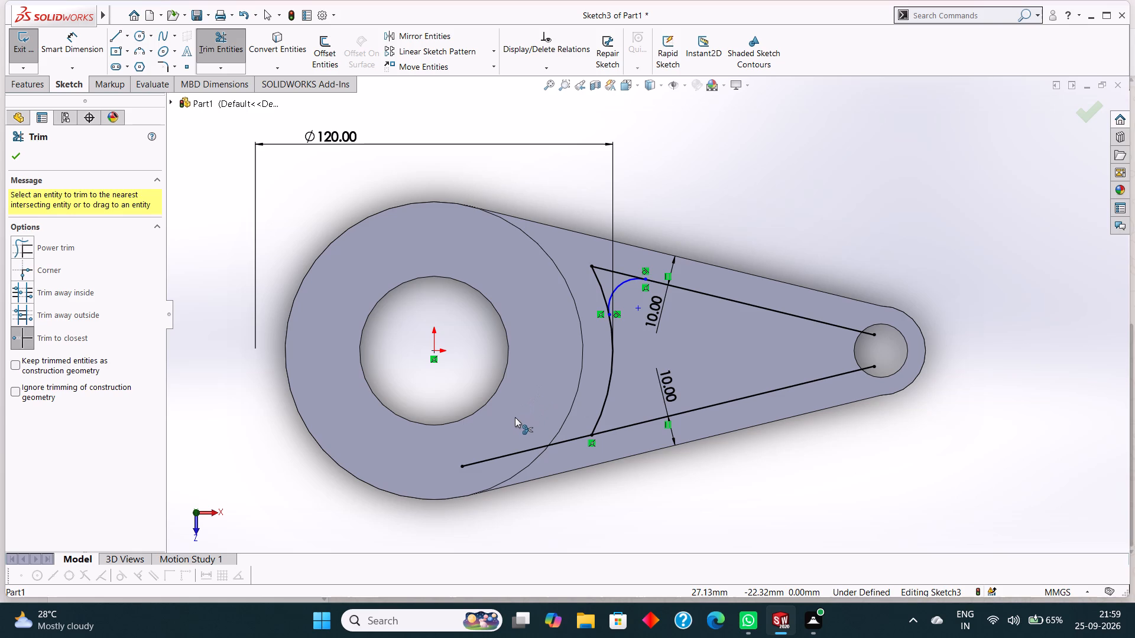
pyautogui.click(521, 453)
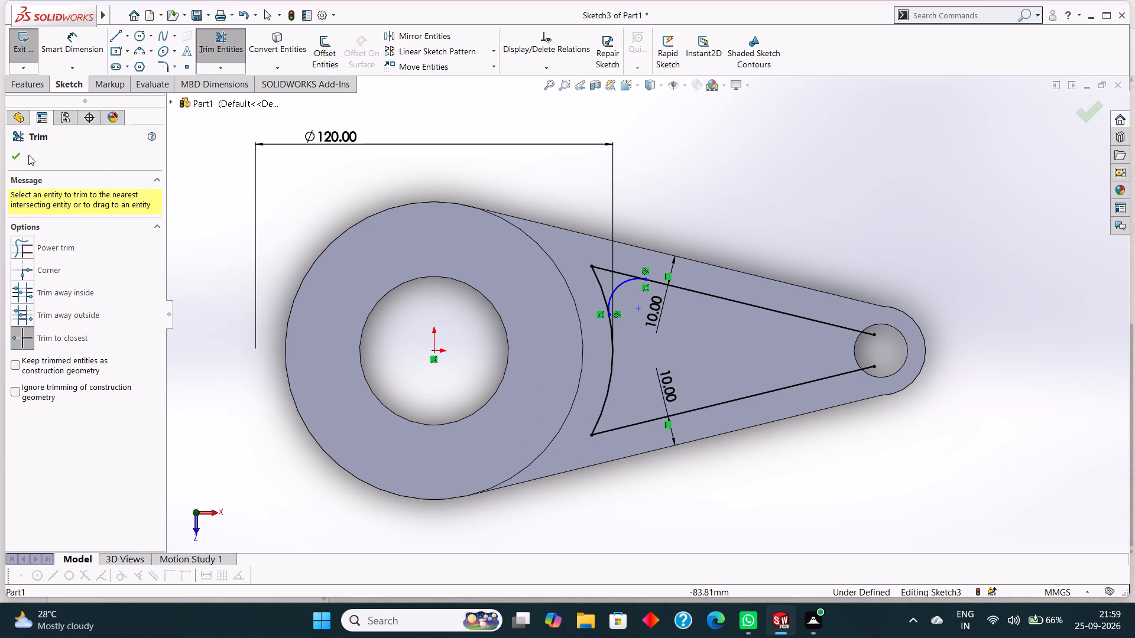
pyautogui.click(14, 155)
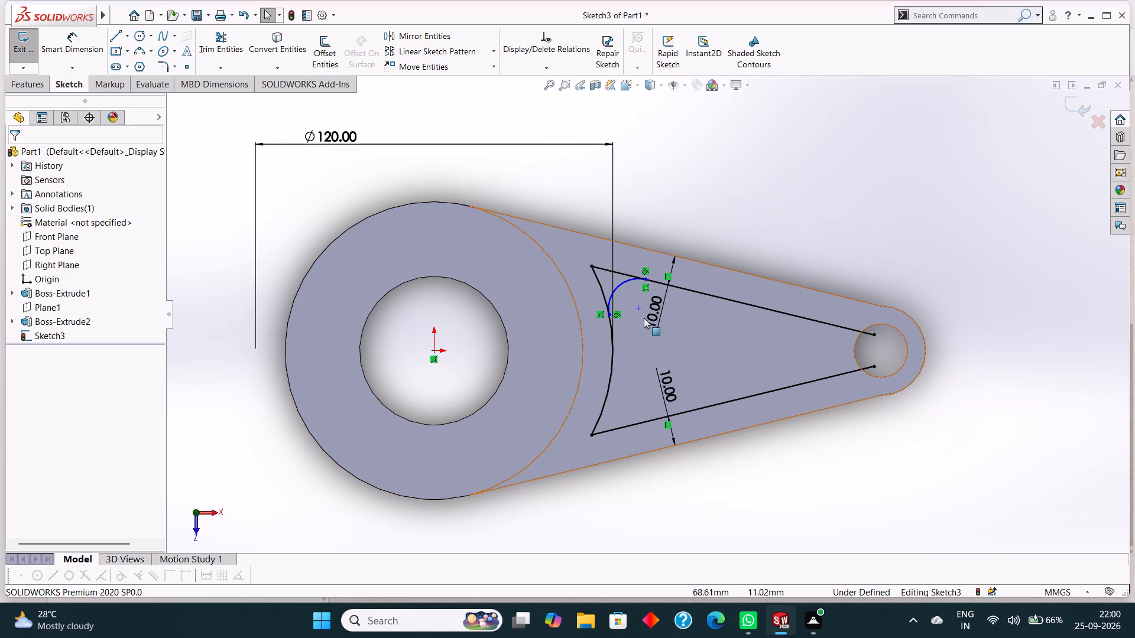
# Trim the leftover line and arc segments outside the small tangent arc to leave a rounded upper corner.
pyautogui.scroll(-3, 712, 315)
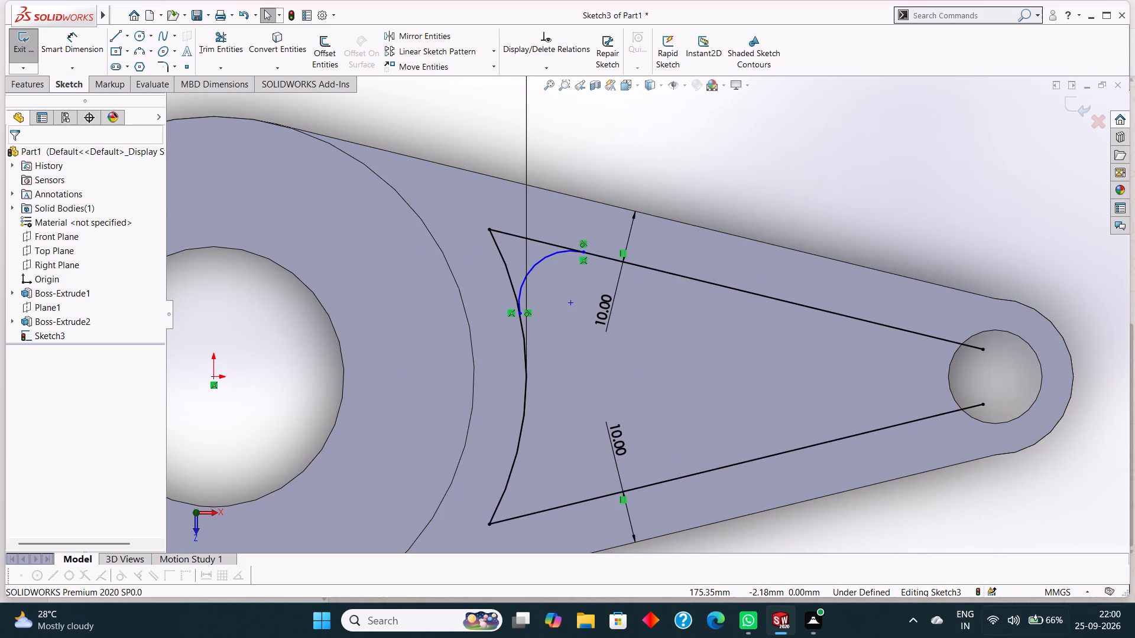
pyautogui.click(227, 40)
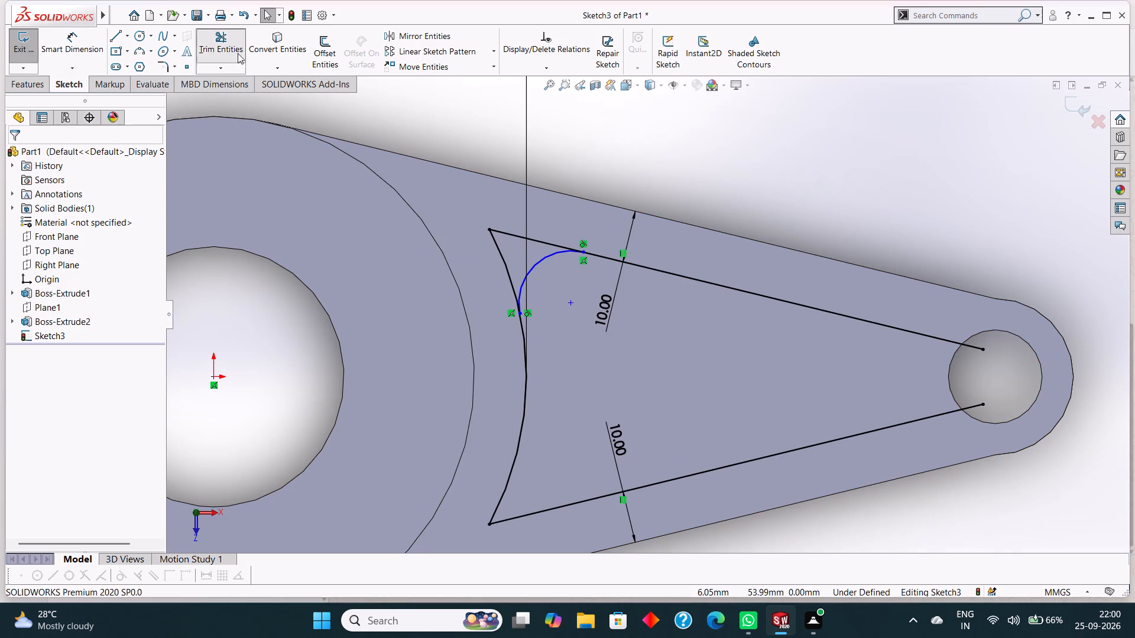
pyautogui.click(508, 233)
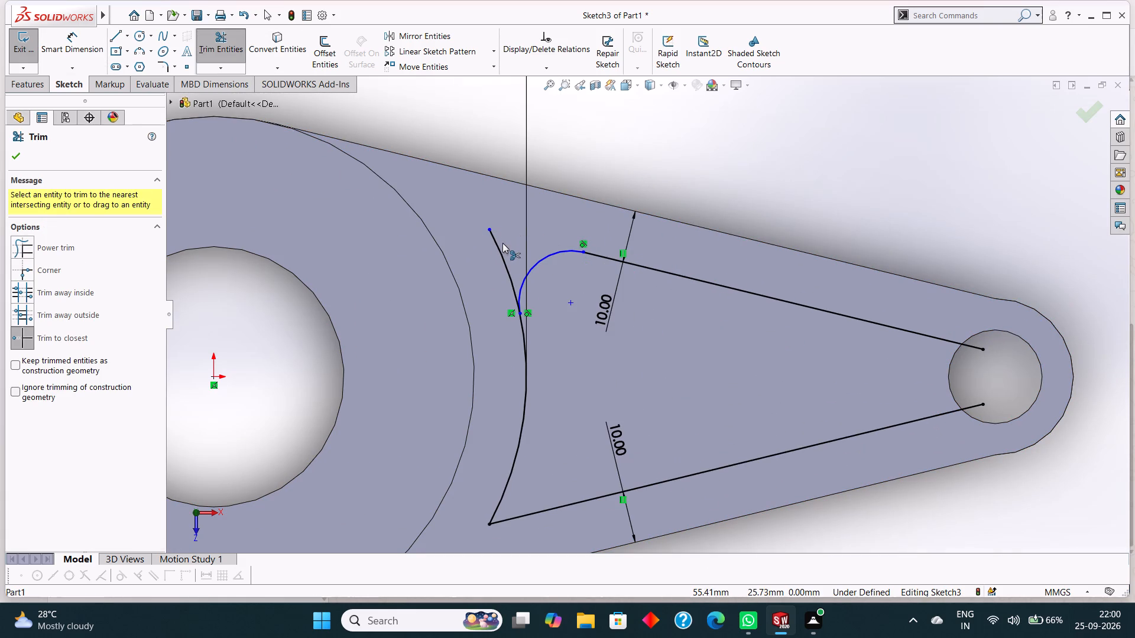
pyautogui.click(496, 248)
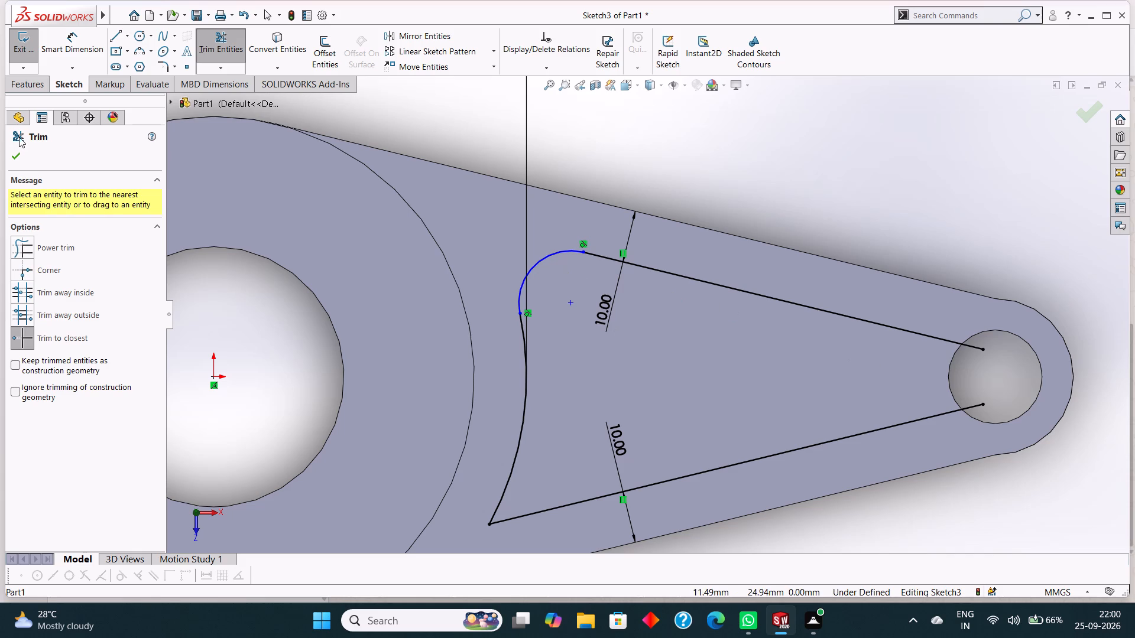
pyautogui.click(17, 155)
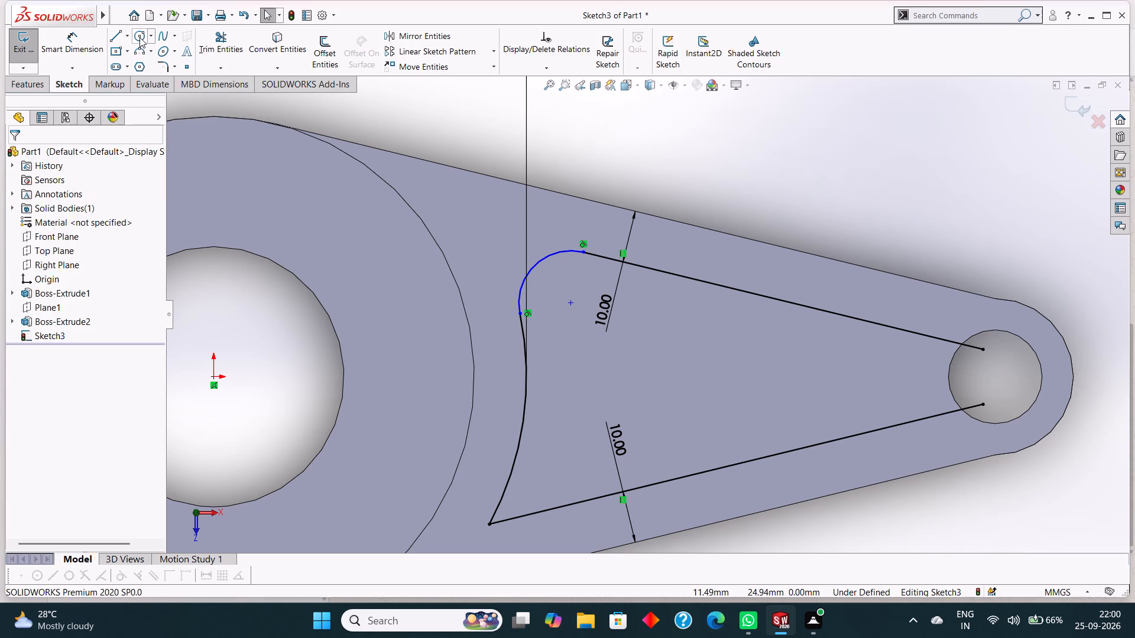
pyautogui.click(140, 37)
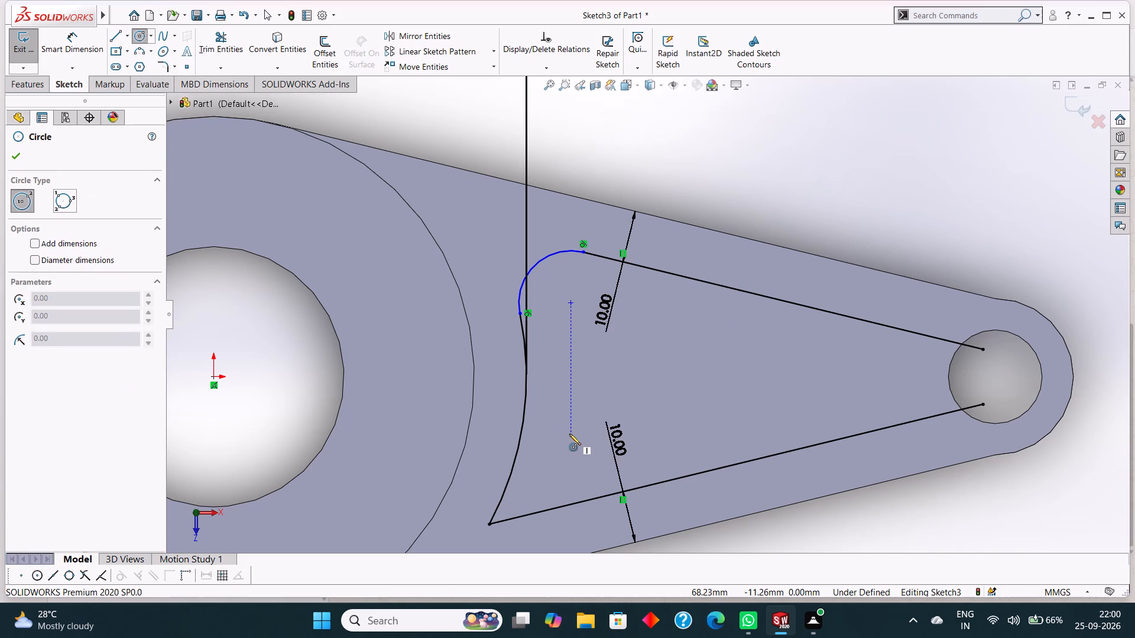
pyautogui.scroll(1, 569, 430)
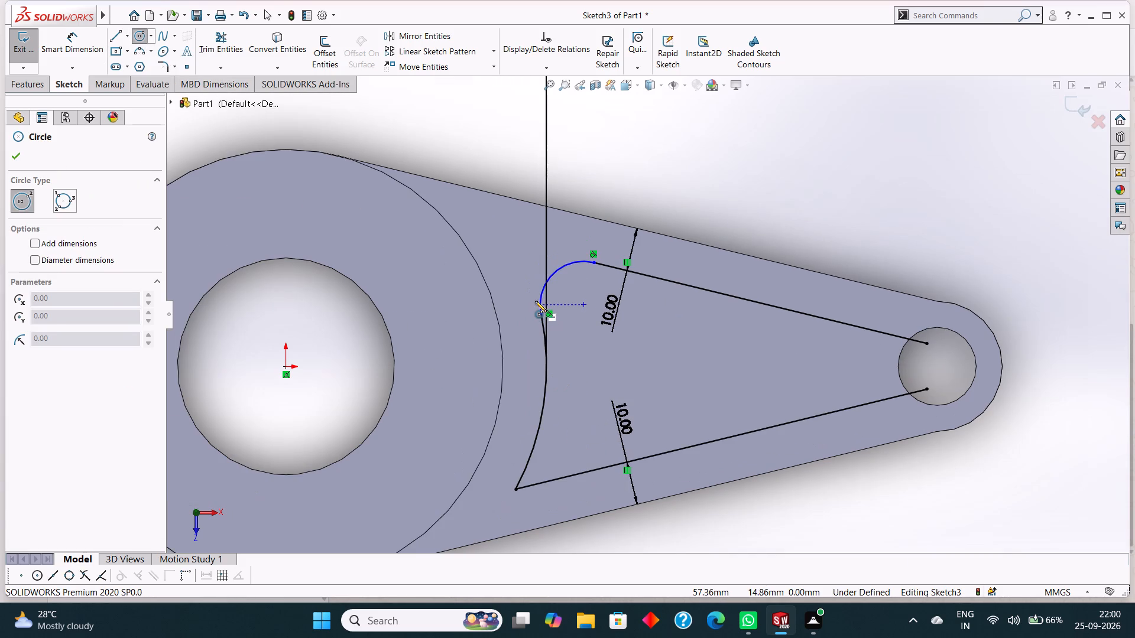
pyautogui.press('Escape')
# Dimension the radius of the rounded upper corner arc.
pyautogui.click(65, 36)
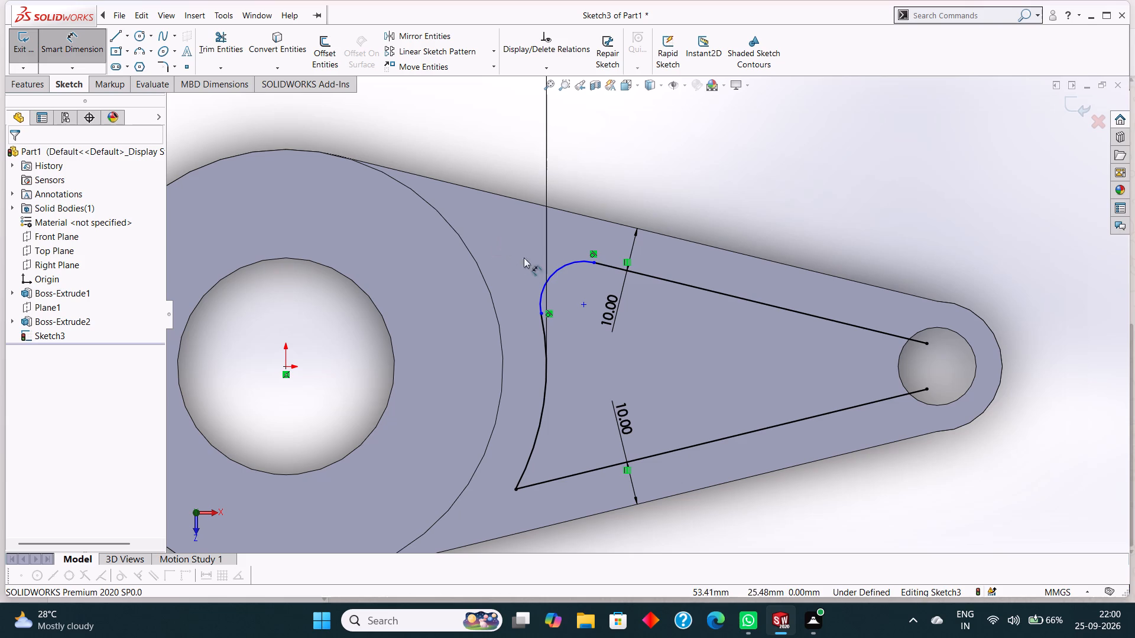
pyautogui.click(554, 269)
pyautogui.click(572, 295)
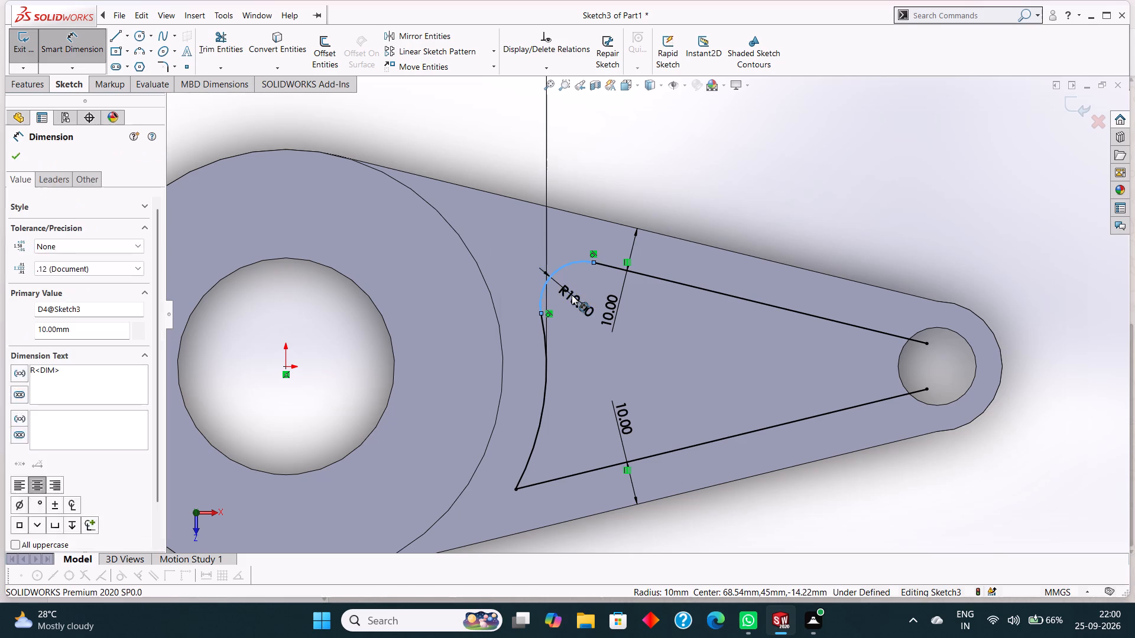
pyautogui.click(515, 275)
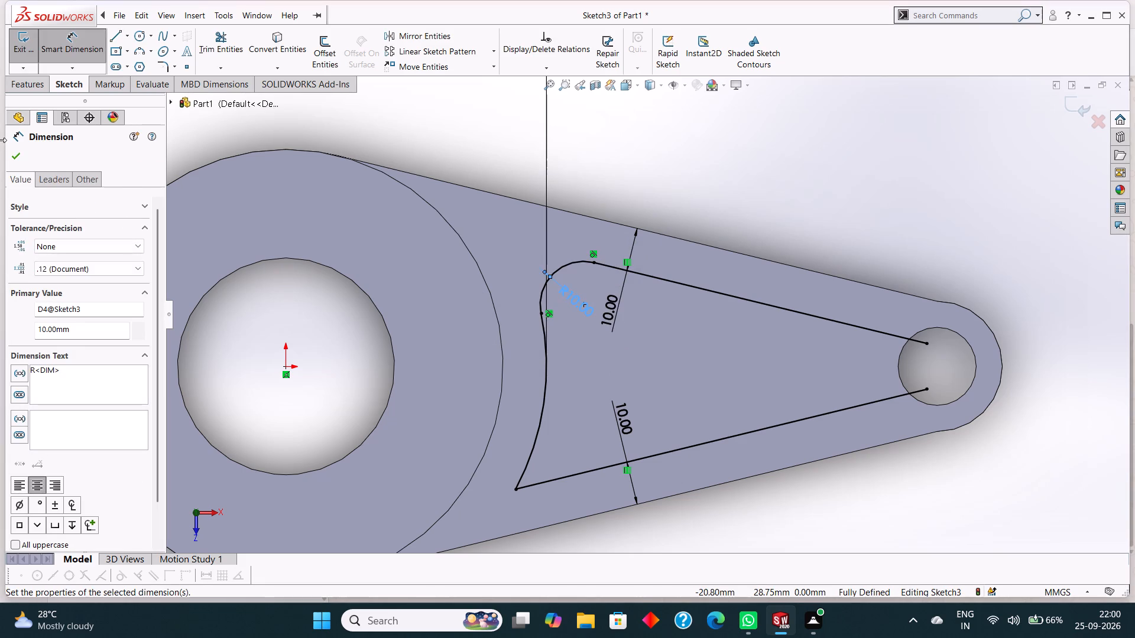
# Sketch a circle of 10 mm radius inside the profile, near its lower corner beside the large cylinder.
pyautogui.click(11, 151)
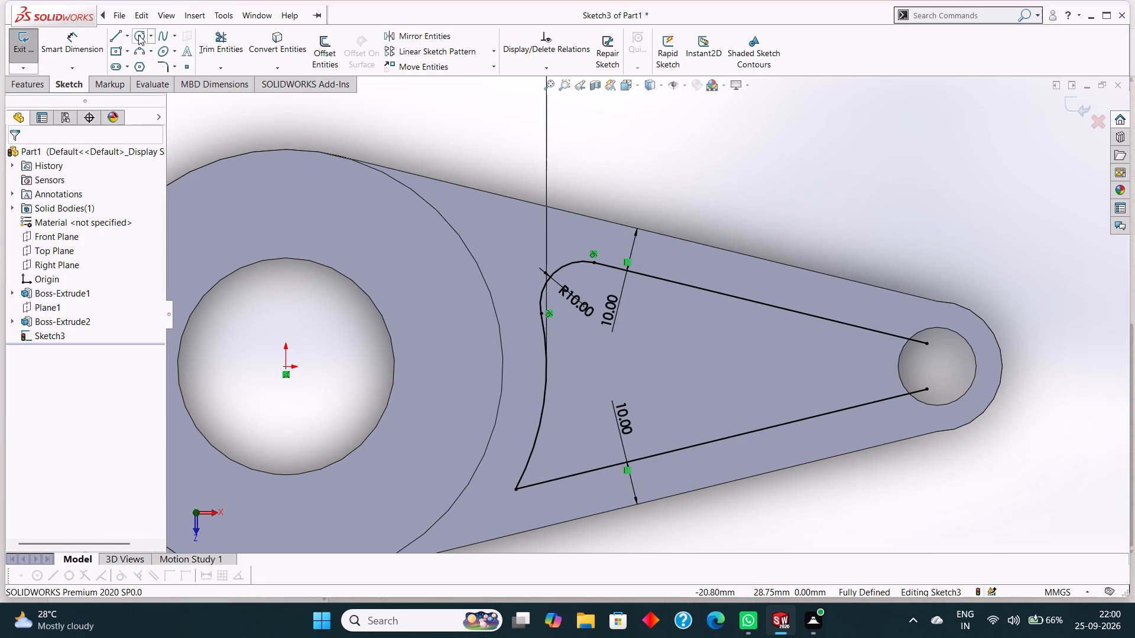
pyautogui.click(138, 35)
pyautogui.scroll(-1, 583, 350)
pyautogui.scroll(1, 599, 382)
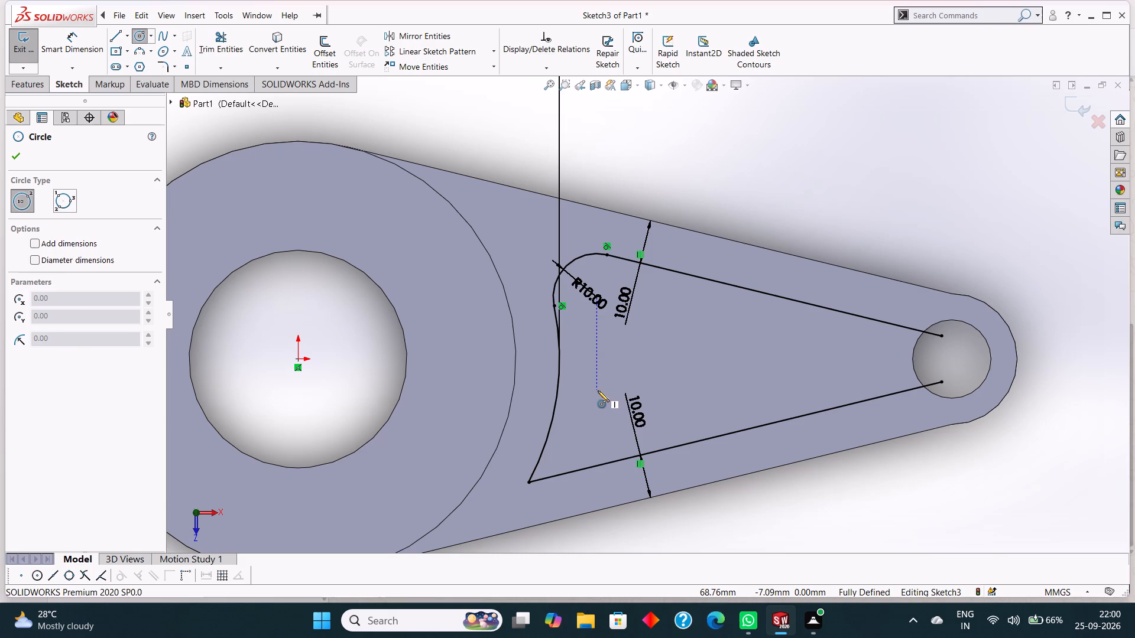
pyautogui.click(598, 393)
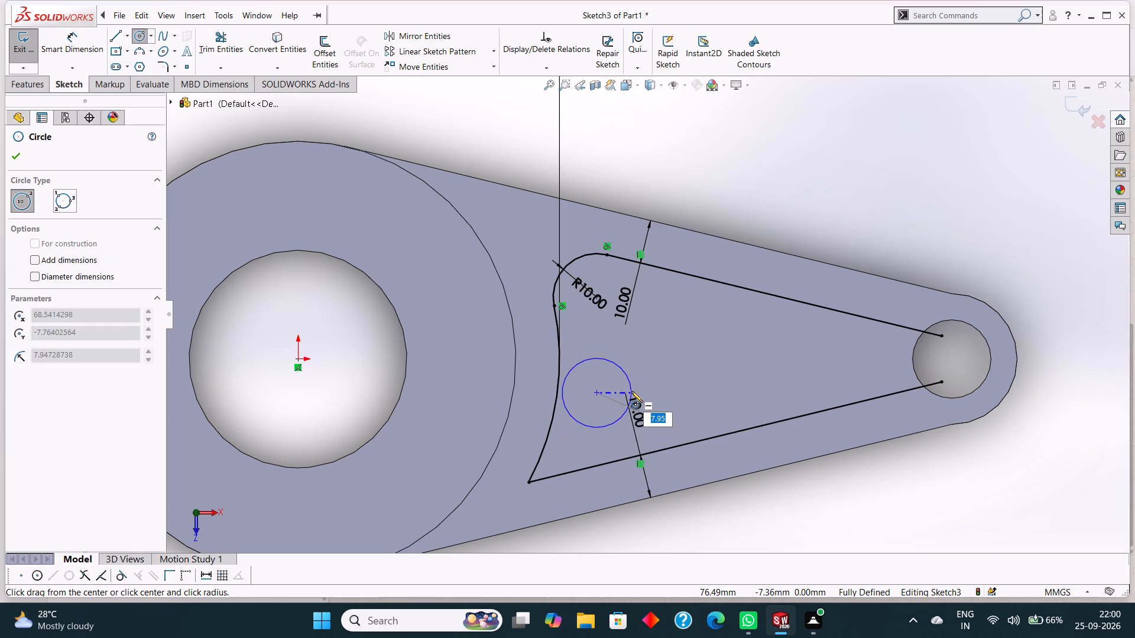
pyautogui.write('10')
pyautogui.press('Return')
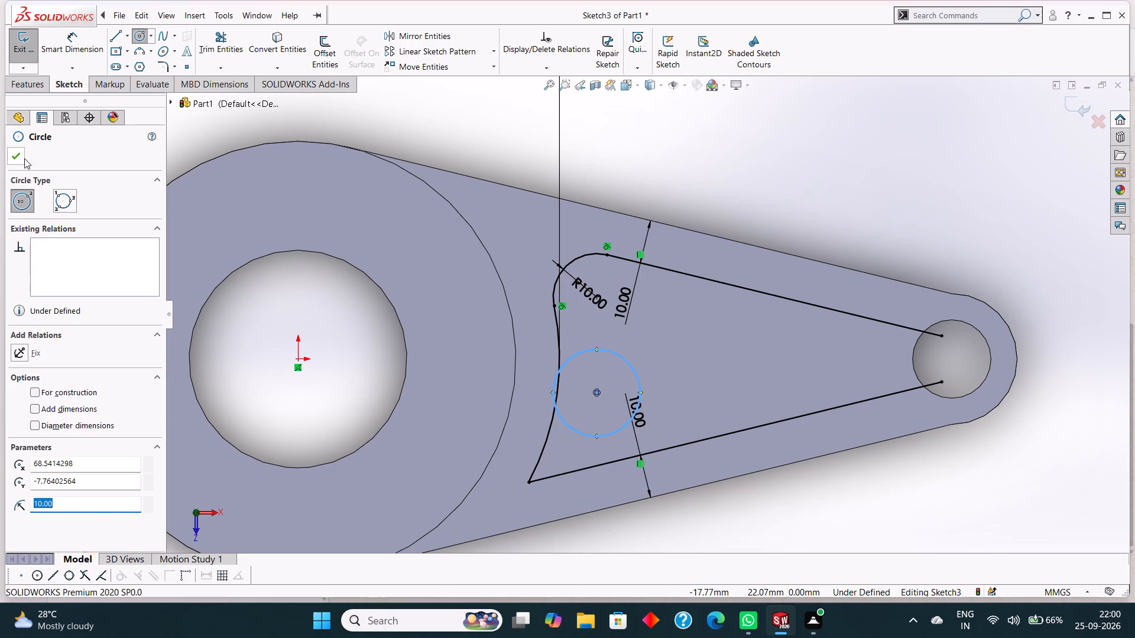
pyautogui.click(14, 157)
pyautogui.press('Escape')
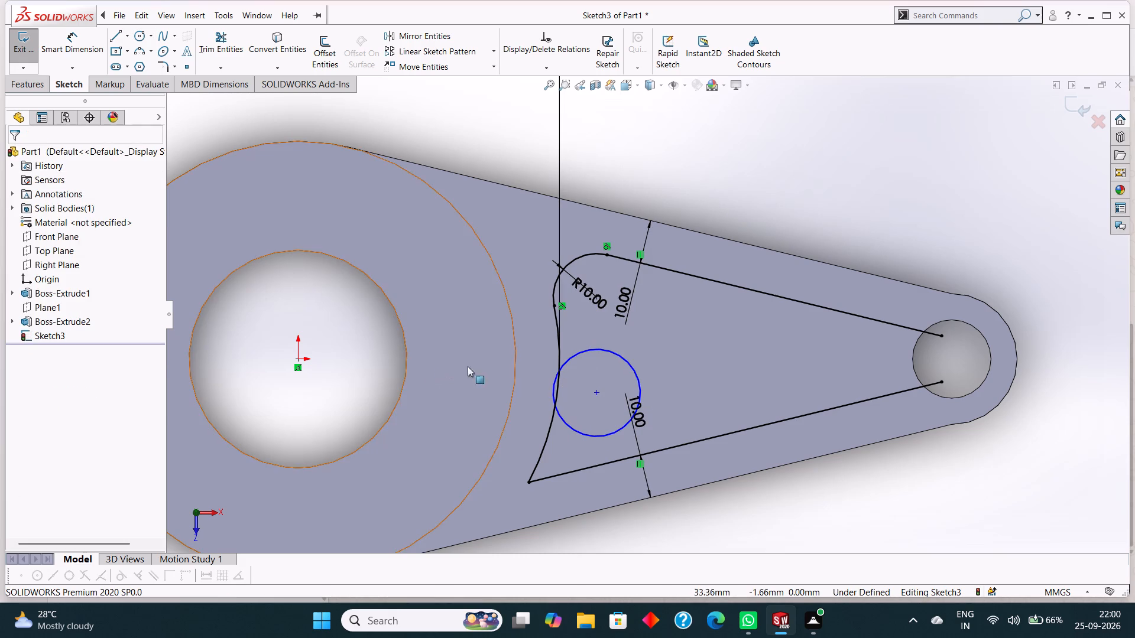
# Make the new 10 mm radius circle tangent to the lower offset line and to the profile's large arc.
pyautogui.click(604, 350)
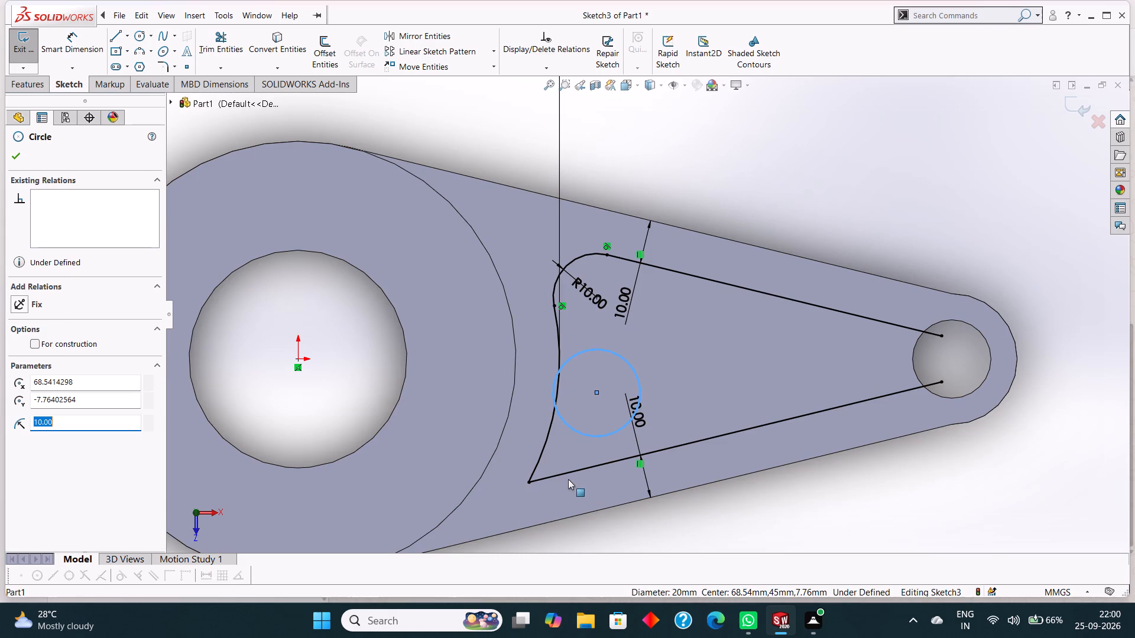
pyautogui.keyDown('ctrl'); pyautogui.click(607, 466); pyautogui.keyUp('ctrl')
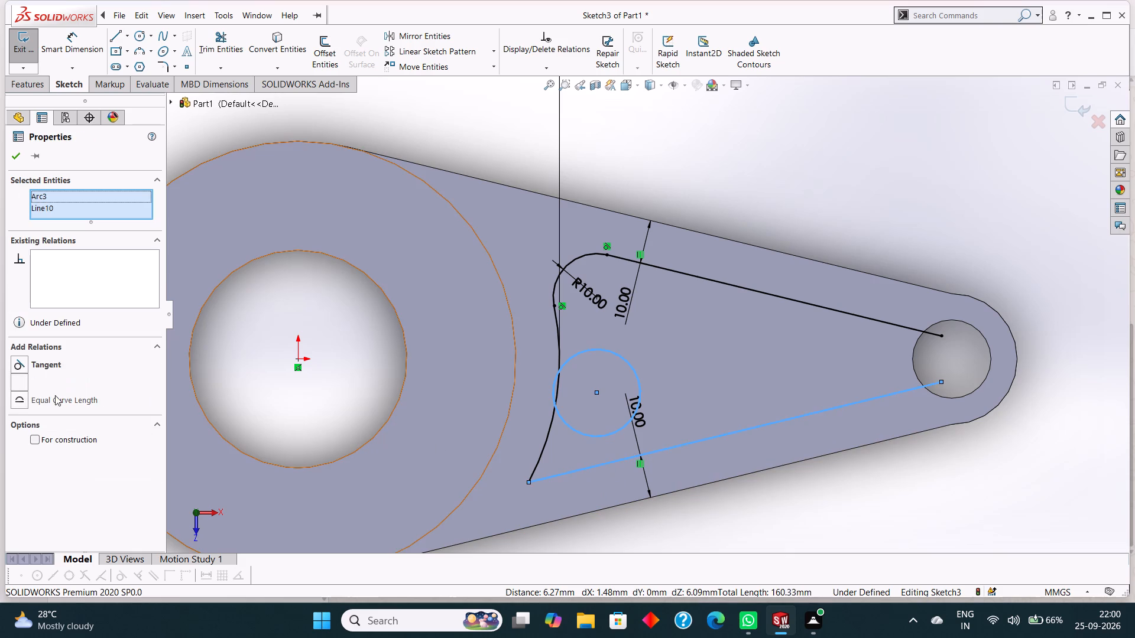
pyautogui.click(46, 366)
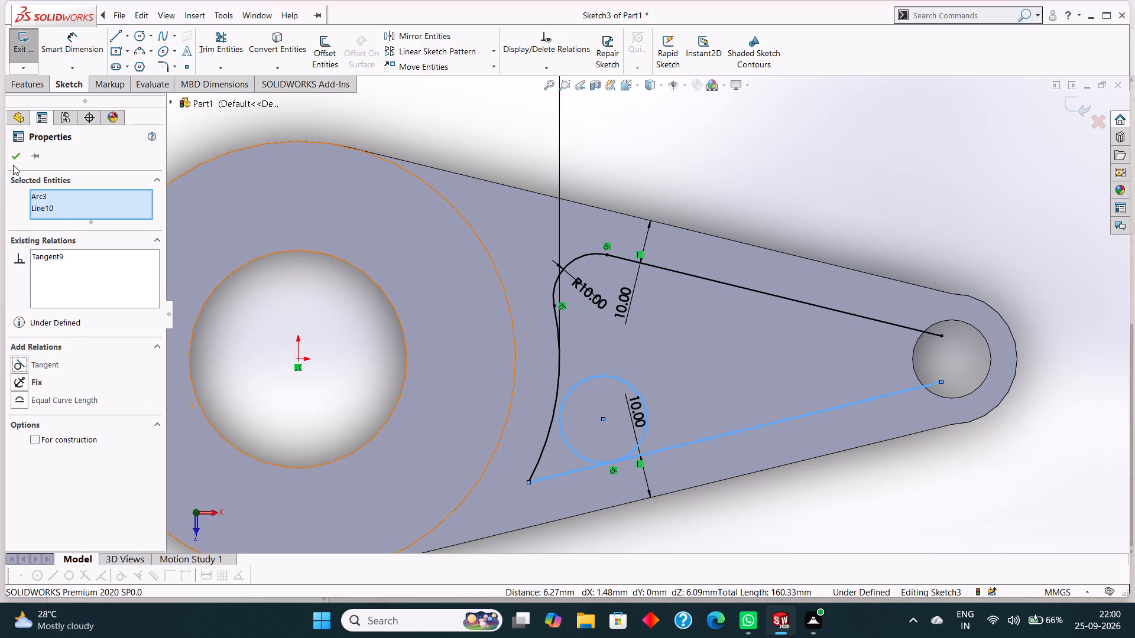
pyautogui.click(16, 157)
pyautogui.click(601, 377)
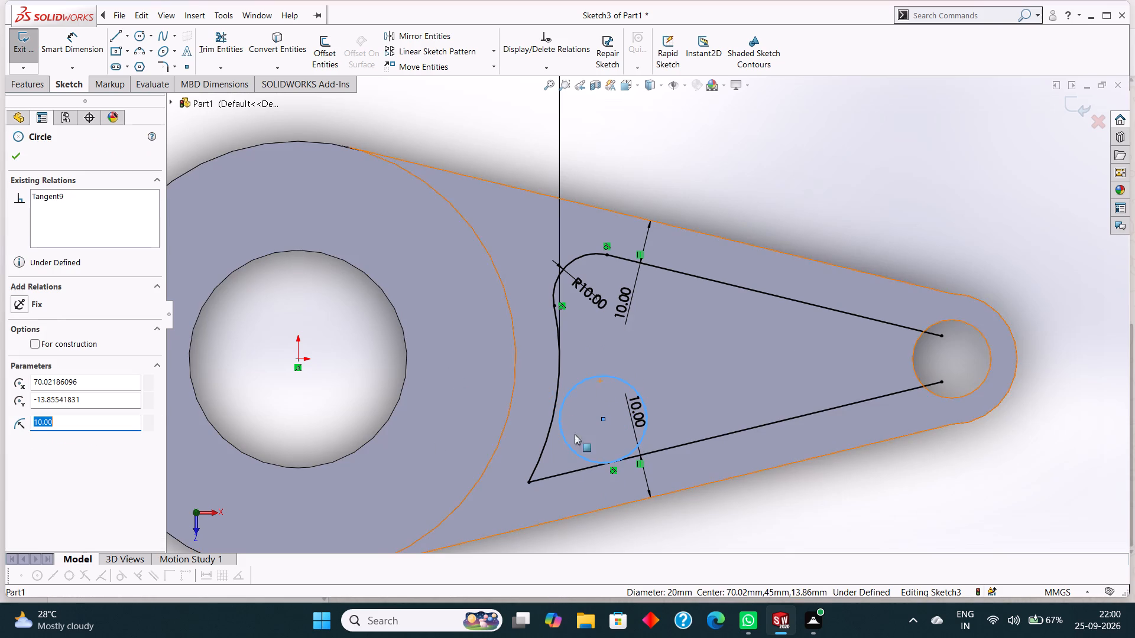
pyautogui.keyDown('ctrl'); pyautogui.click(546, 440); pyautogui.keyUp('ctrl')
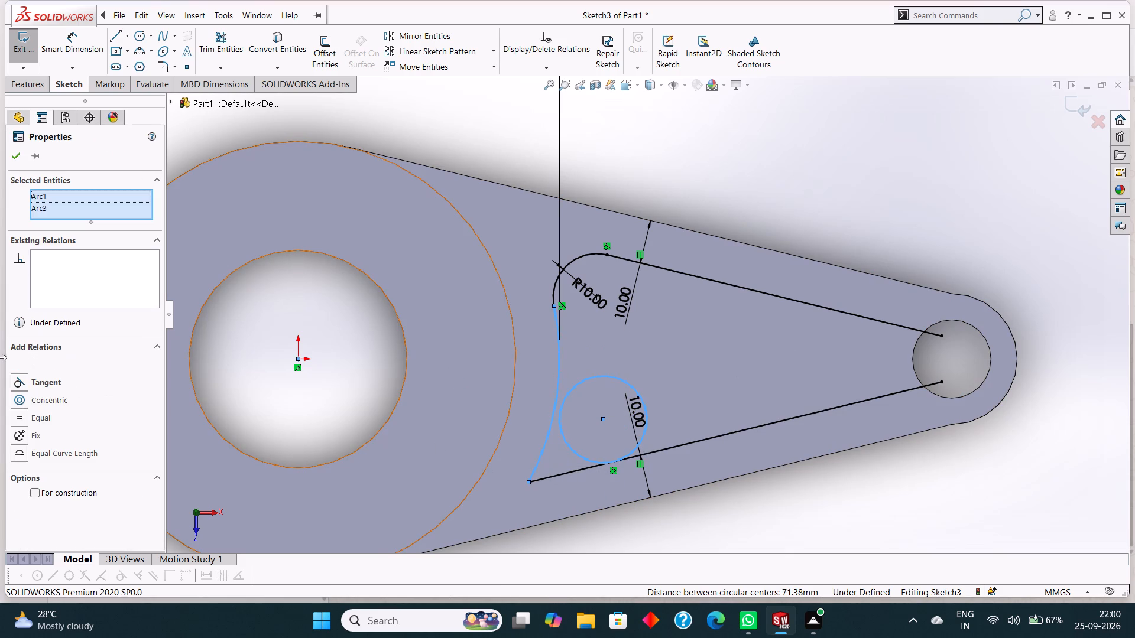
pyautogui.click(49, 383)
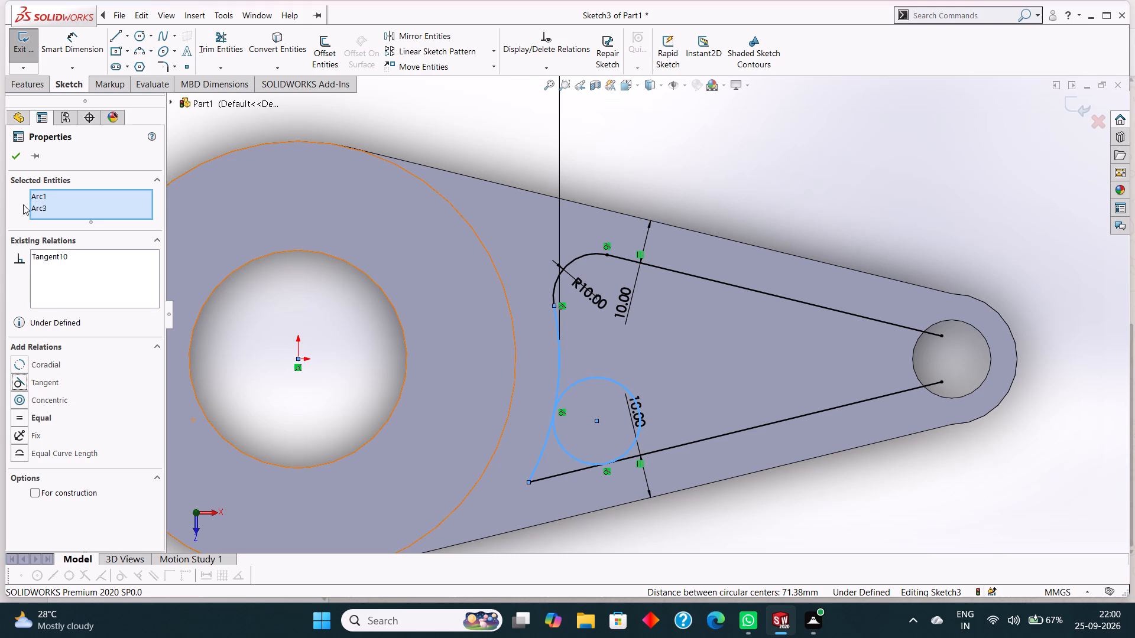
pyautogui.click(15, 156)
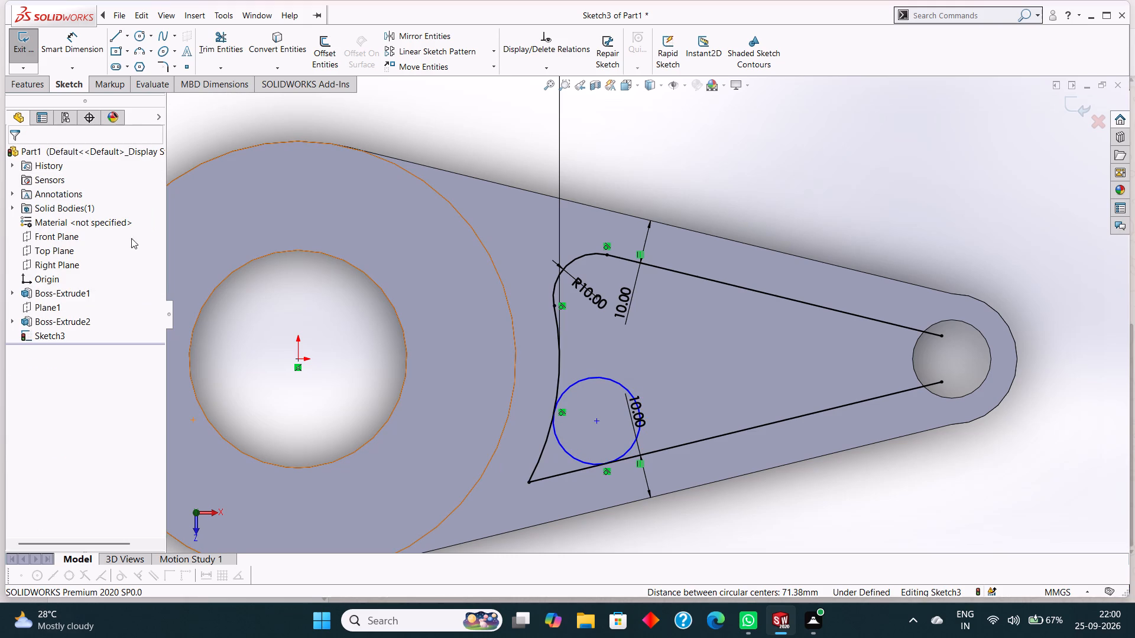
# Trim the small circle's inner portion and the leftover arc and line segments outside it to leave a rounded lower corner.
pyautogui.click(218, 35)
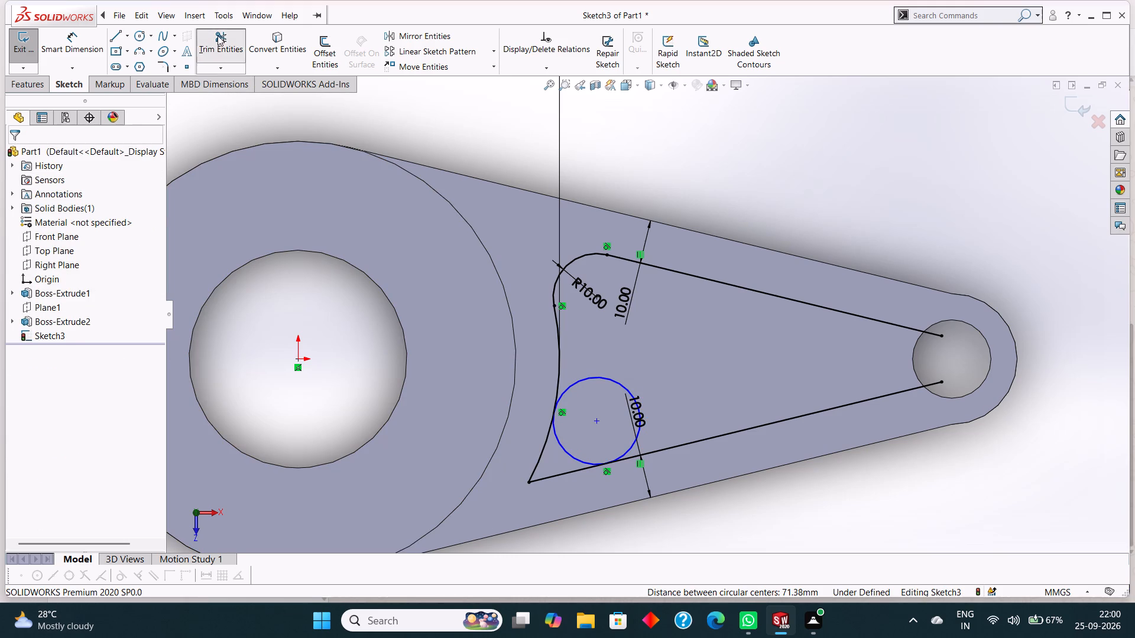
pyautogui.click(588, 375)
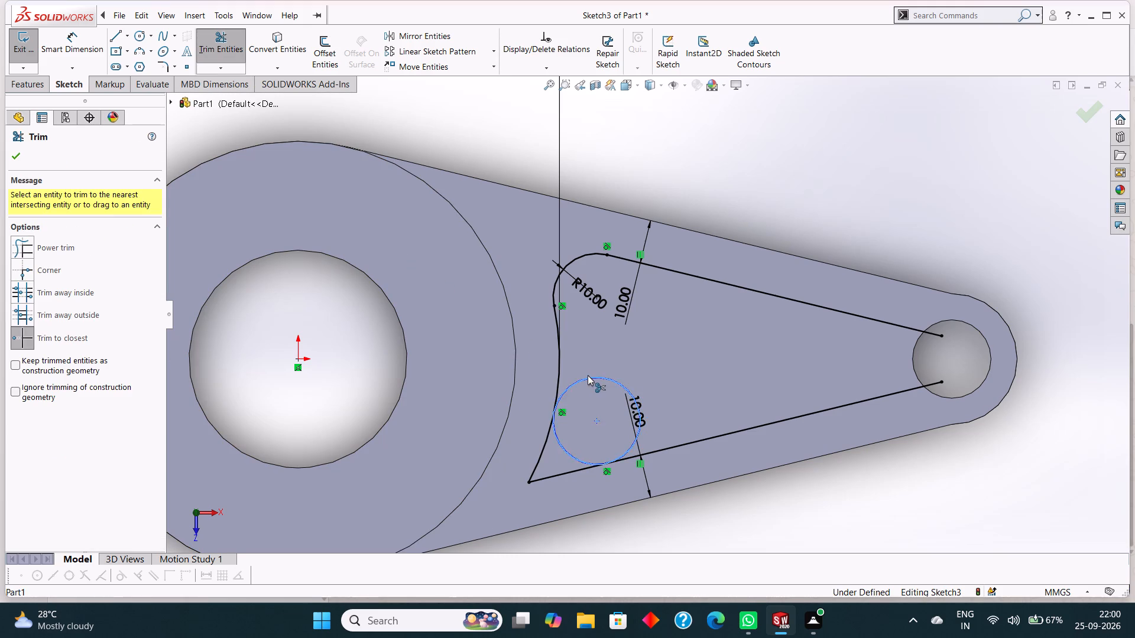
pyautogui.click(541, 457)
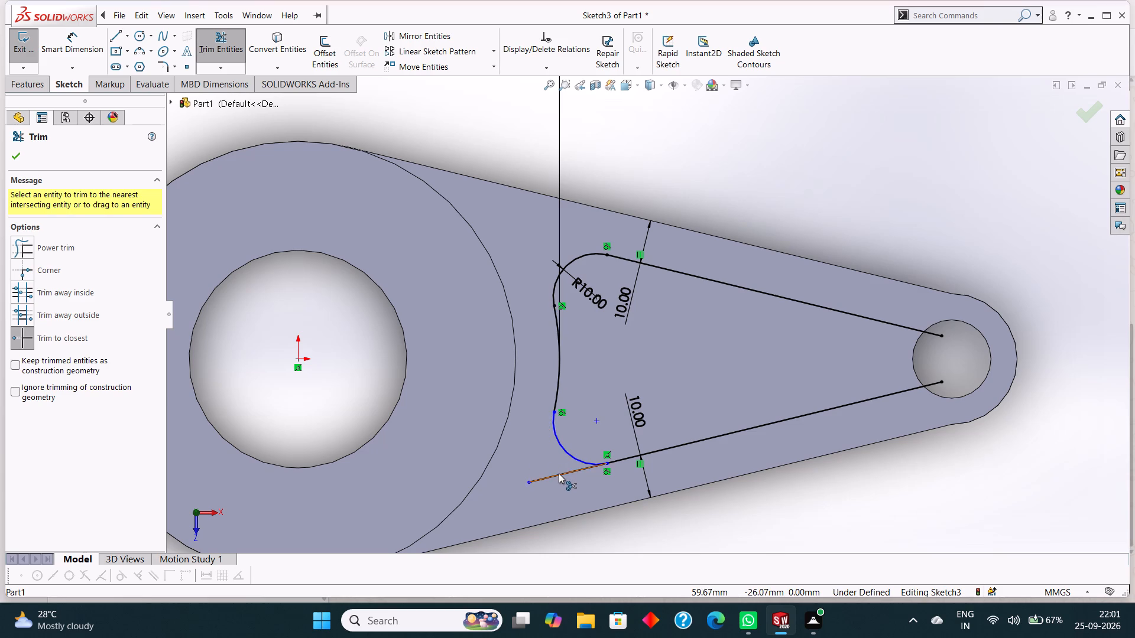
pyautogui.click(559, 473)
pyautogui.click(18, 158)
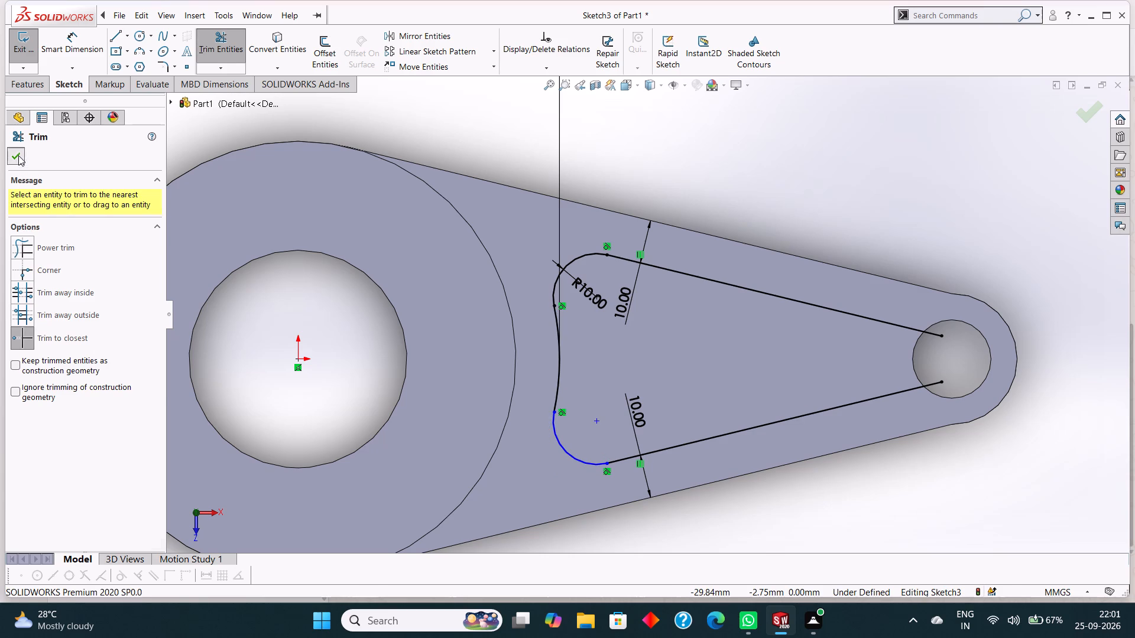
# Dimension the radius of the rounded lower corner arc.
pyautogui.click(63, 33)
pyautogui.click(575, 458)
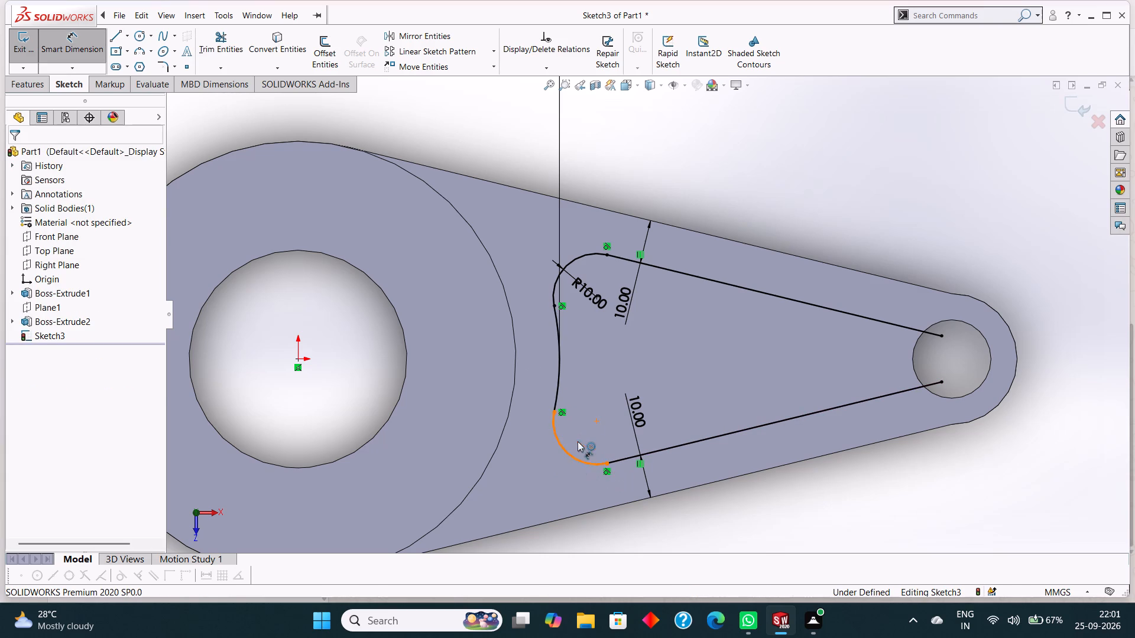
pyautogui.click(603, 376)
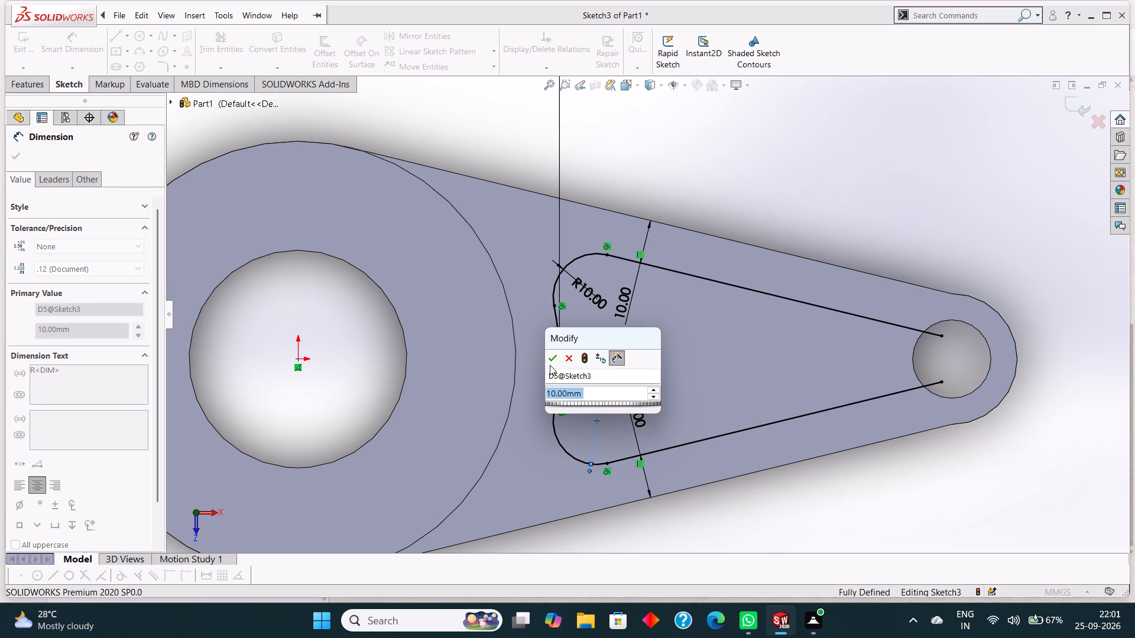
pyautogui.click(553, 359)
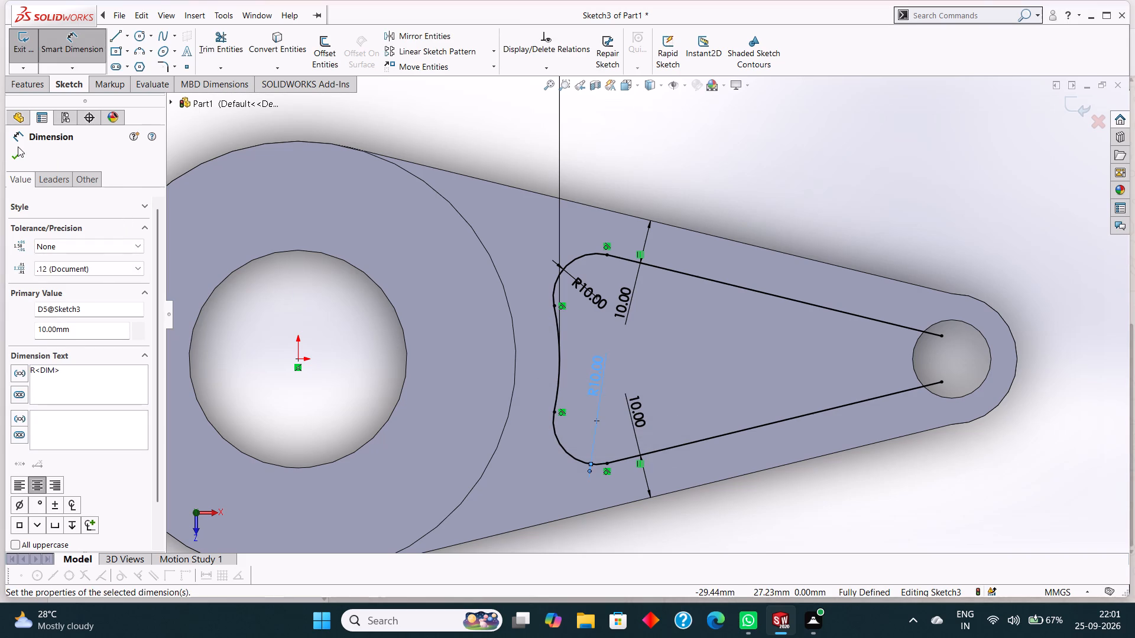
pyautogui.click(18, 154)
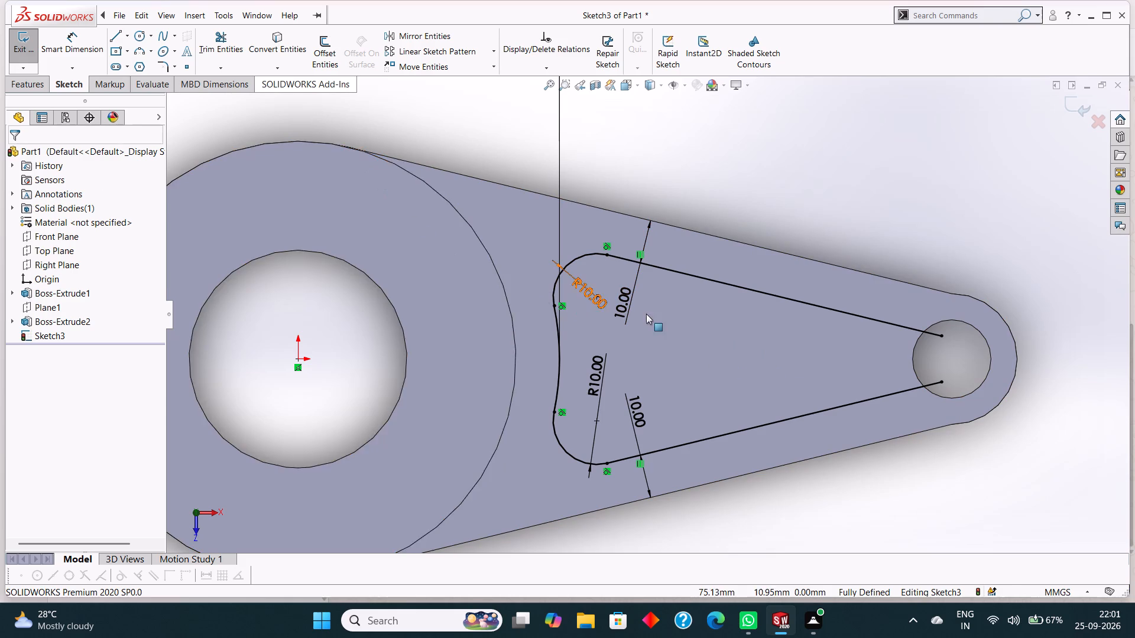
# Sketch a circle of 15 mm radius centred on the hole at the arm's narrow end.
pyautogui.click(138, 37)
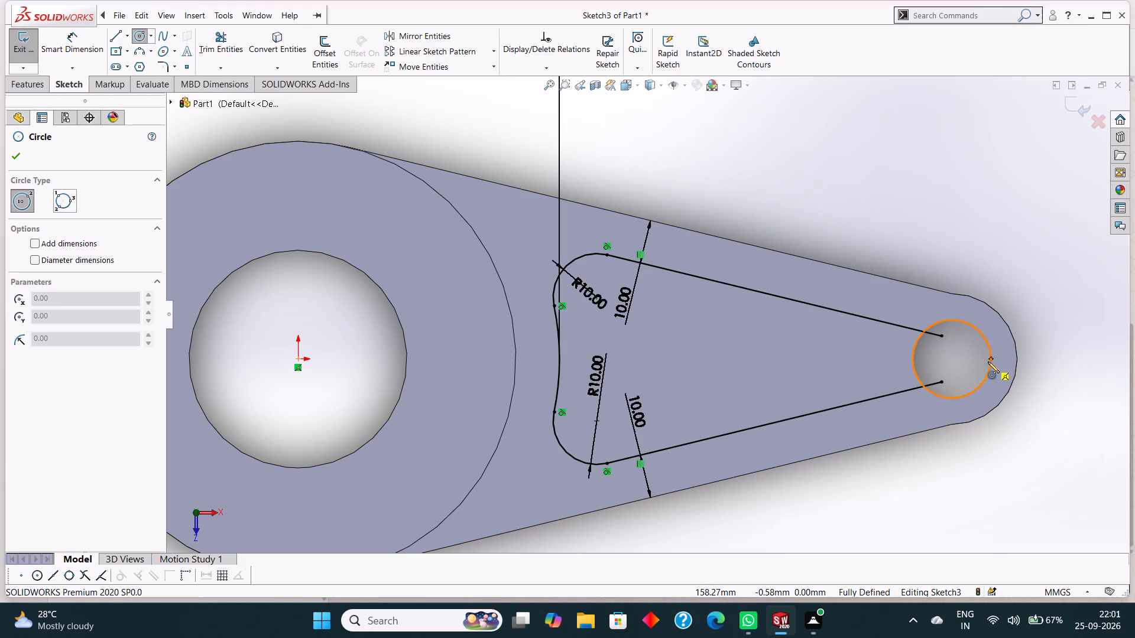
pyautogui.click(952, 359)
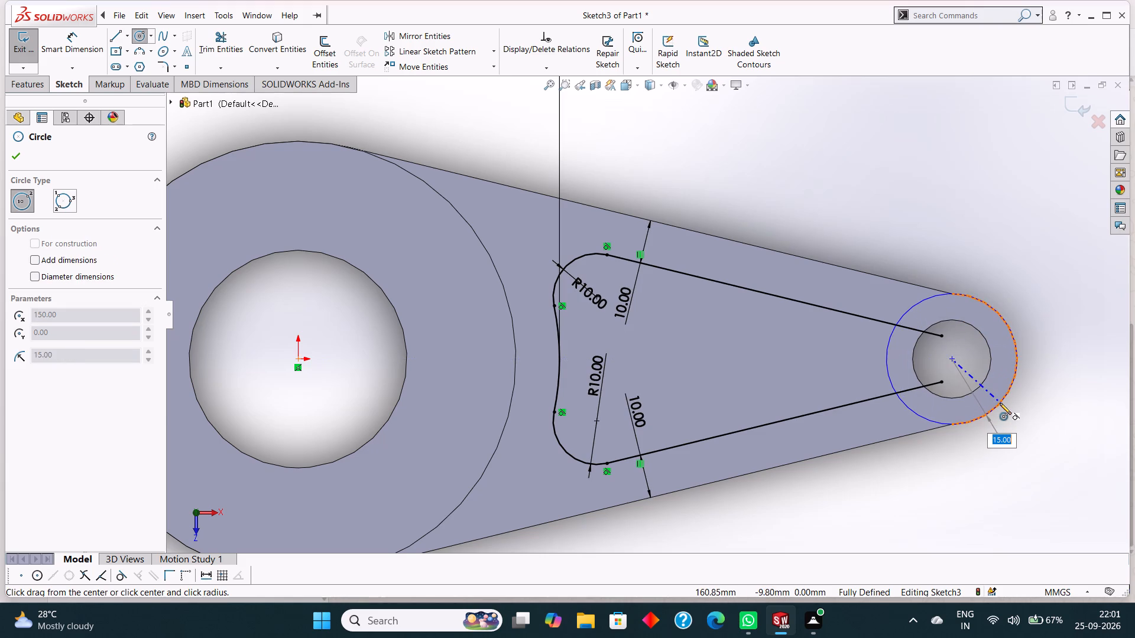
pyautogui.write('15')
pyautogui.press('Return')
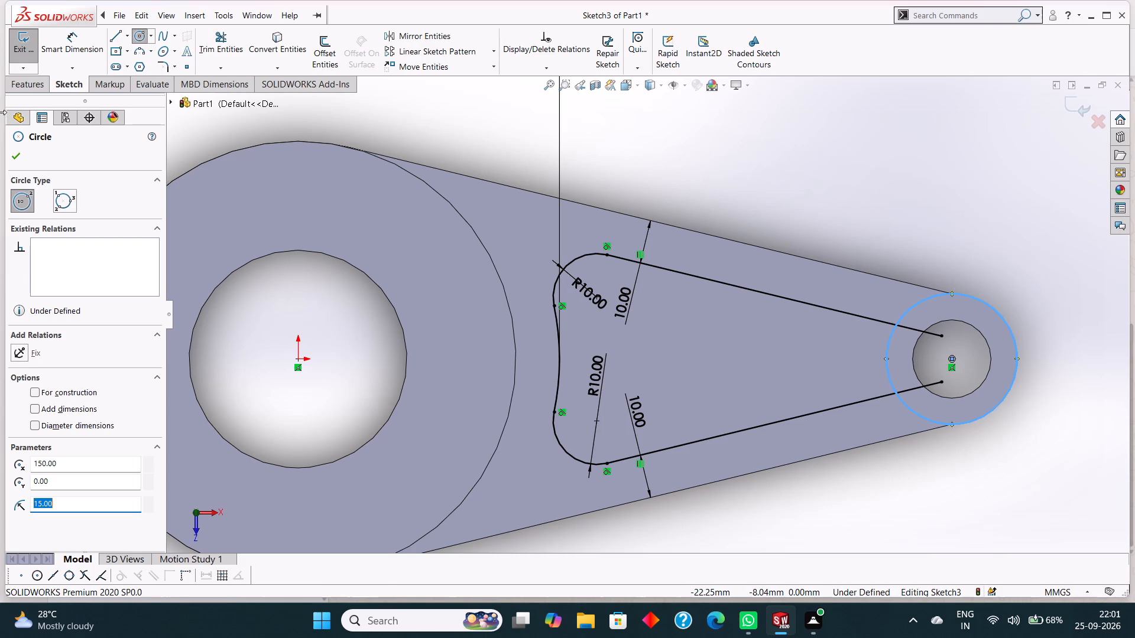
pyautogui.click(18, 156)
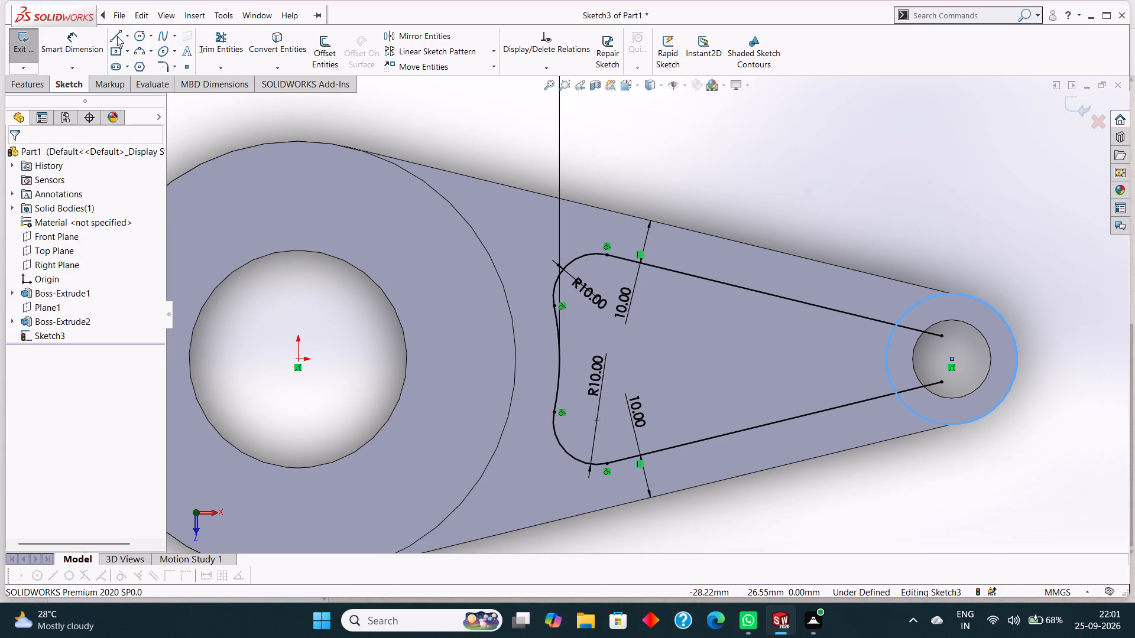
# Sketch a circle of 10 mm radius between the two offset lines, just short of the 15 mm radius end circle.
pyautogui.click(142, 35)
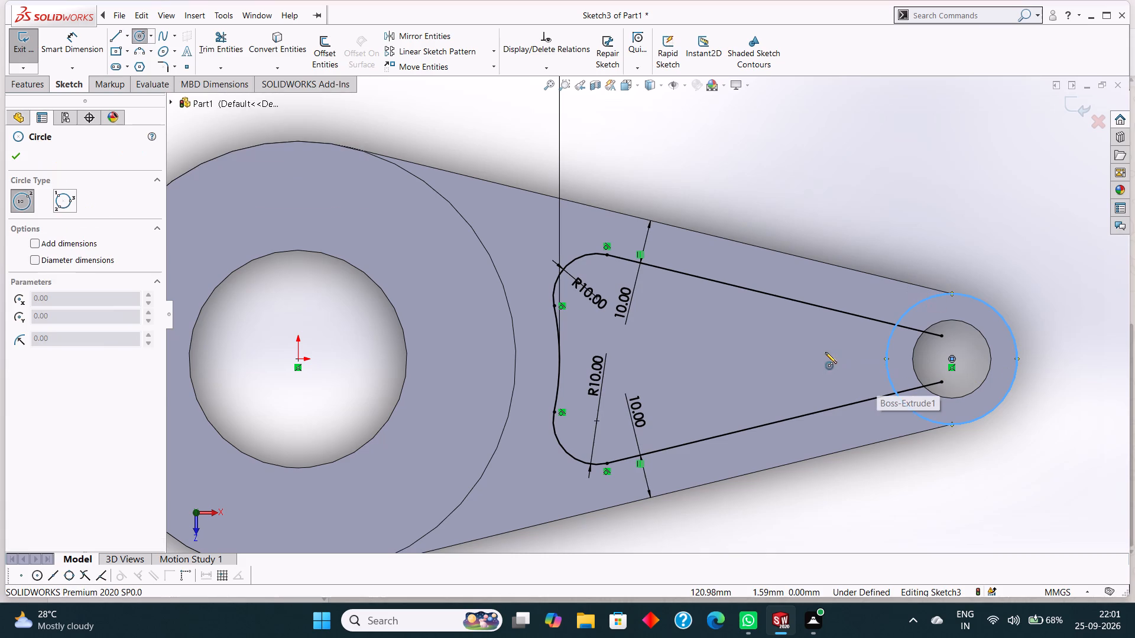
pyautogui.click(818, 347)
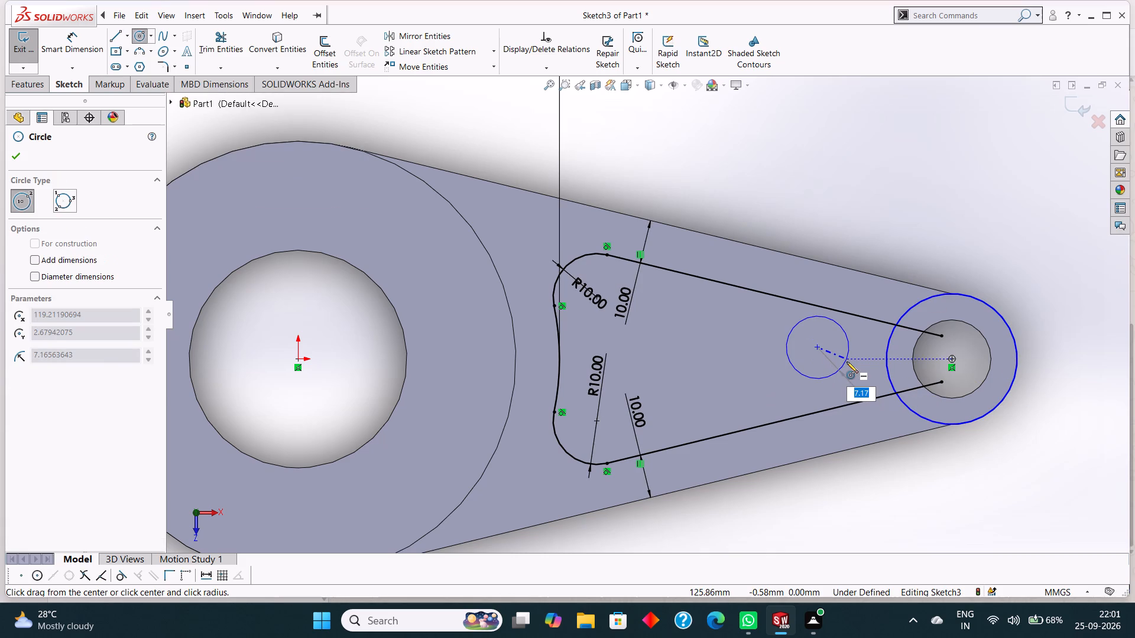
pyautogui.write('10')
pyautogui.press('Return')
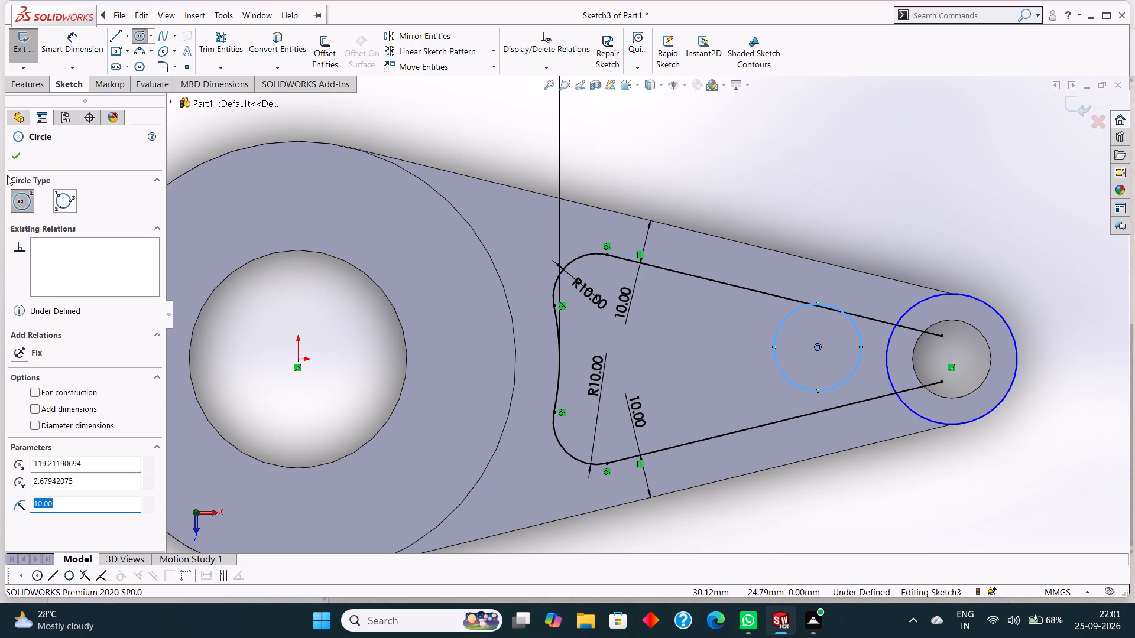
pyautogui.click(19, 154)
pyautogui.press('Escape')
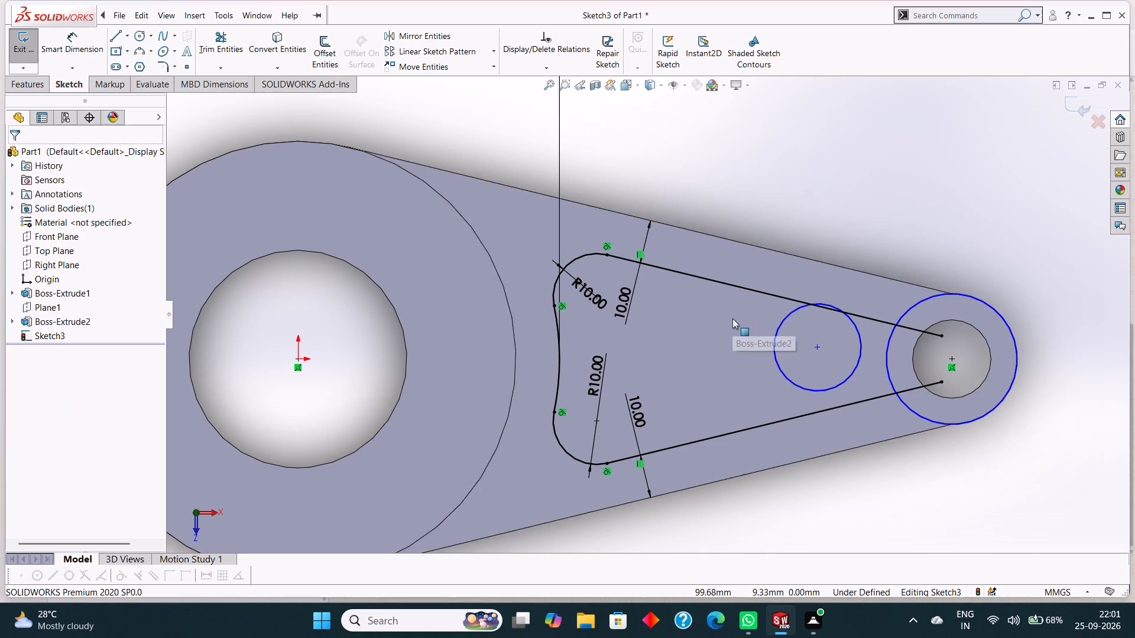
# Make the 10 mm radius circle near the narrow end tangent to the upper offset line and to the end circle around the hole.
pyautogui.click(779, 324)
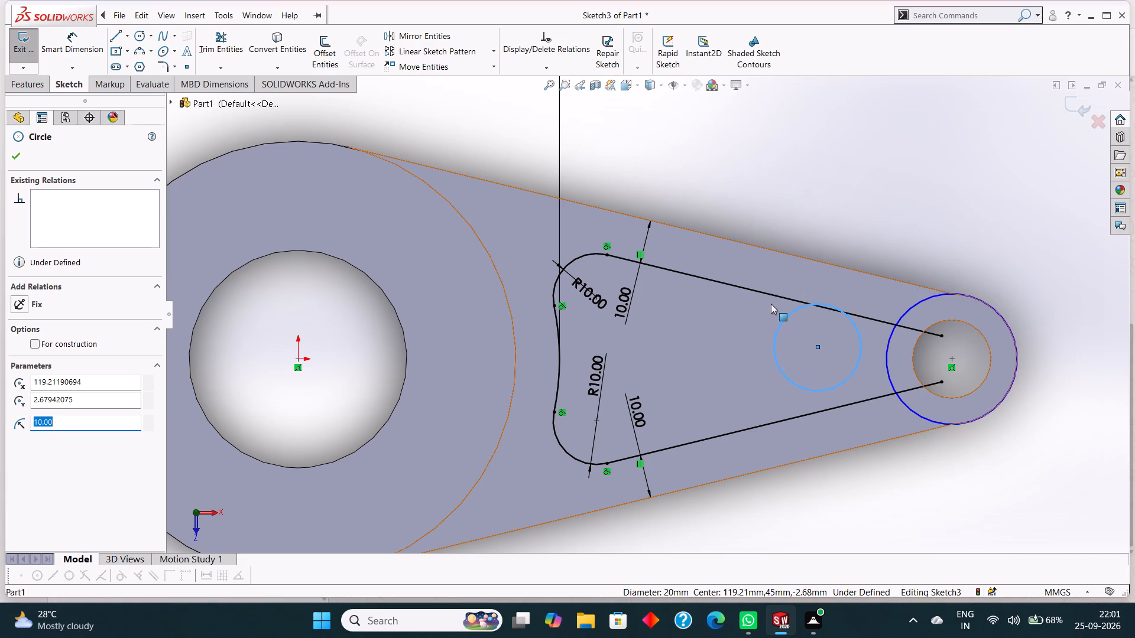
pyautogui.keyDown('ctrl'); pyautogui.click(770, 297); pyautogui.keyUp('ctrl')
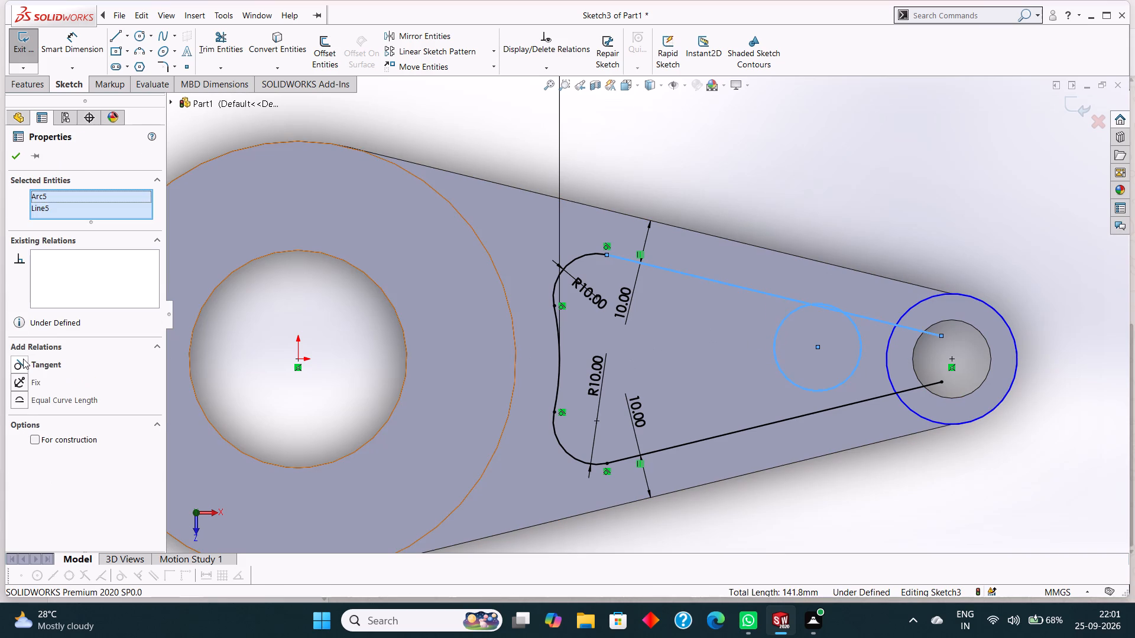
pyautogui.click(35, 363)
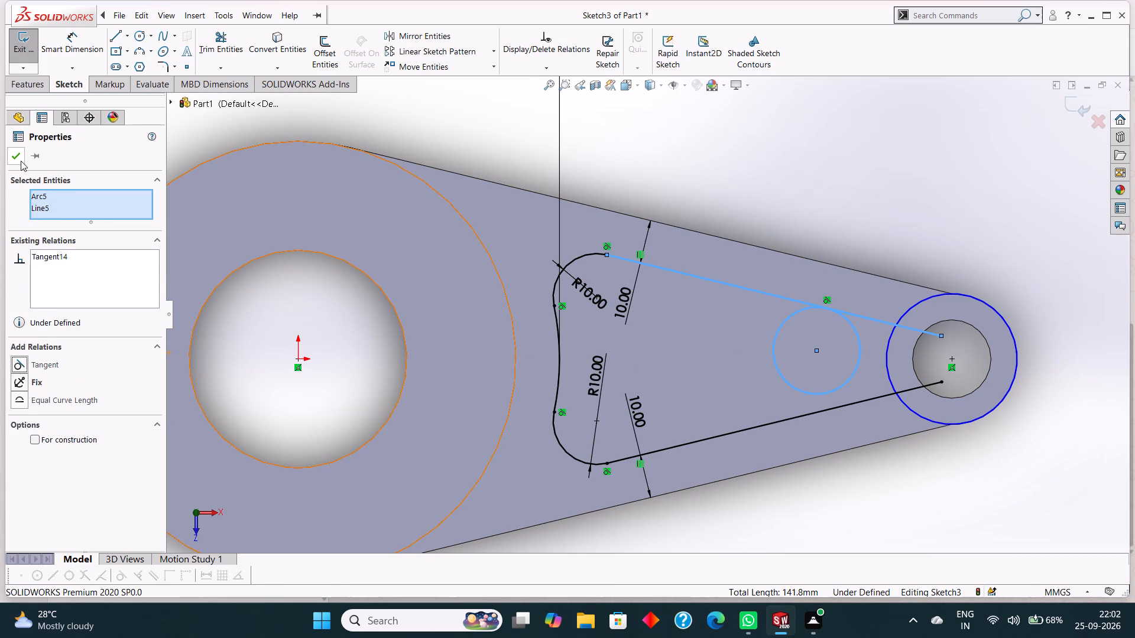
pyautogui.click(20, 160)
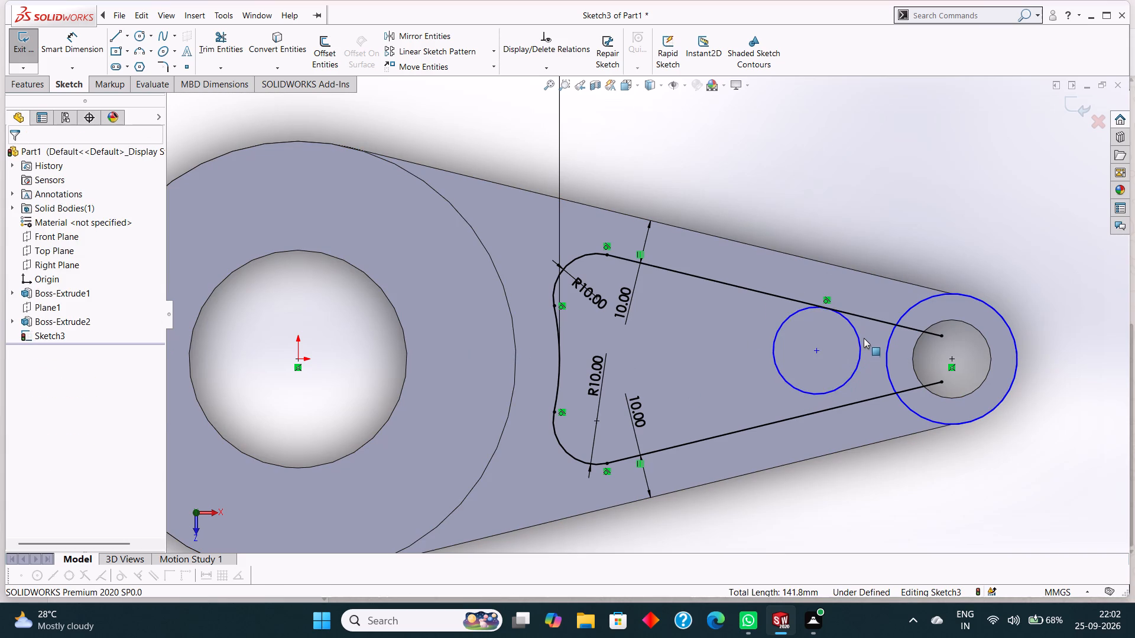
pyautogui.click(855, 327)
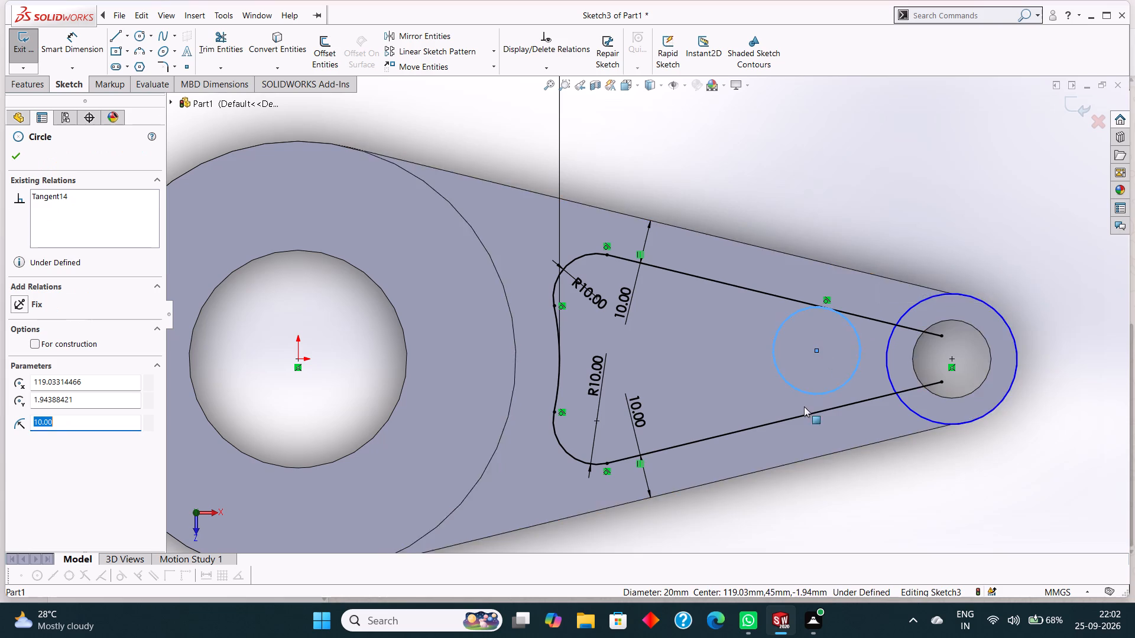
pyautogui.keyDown('ctrl'); pyautogui.click(886, 351); pyautogui.keyUp('ctrl')
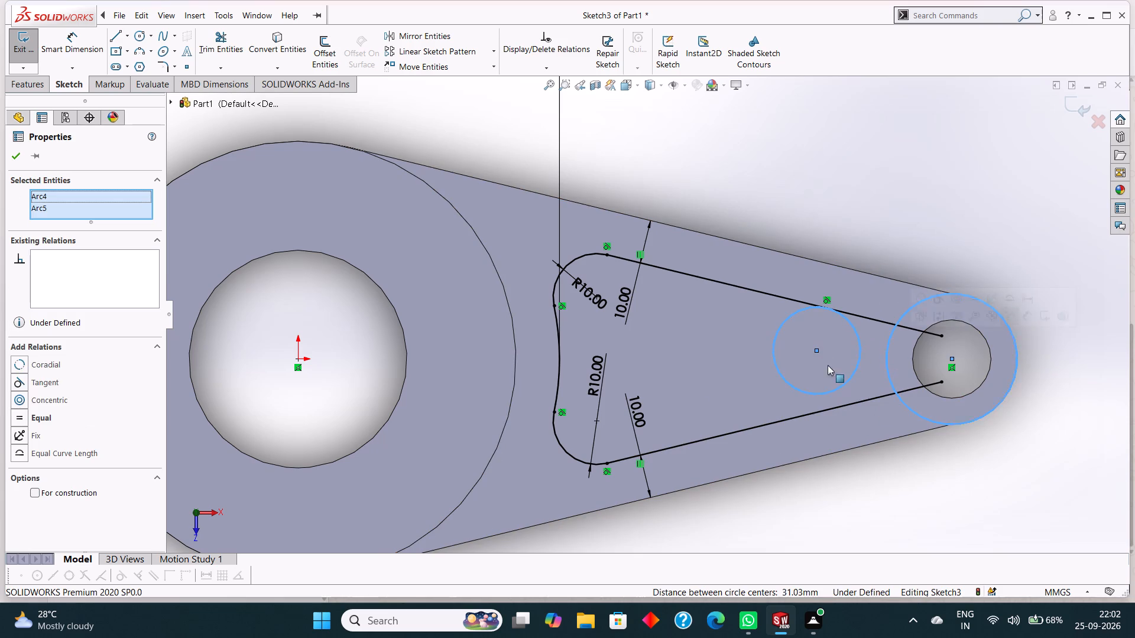
pyautogui.click(51, 377)
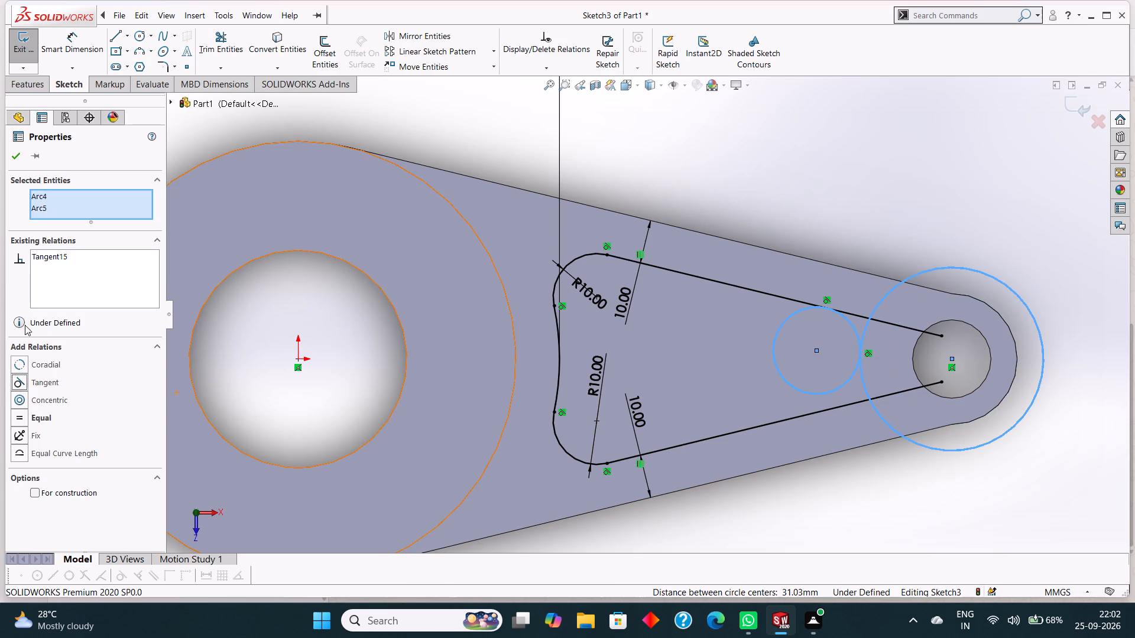
# Undo the tangent relation between the 10 mm radius circle and the end circle around the hole.
pyautogui.press('Escape')
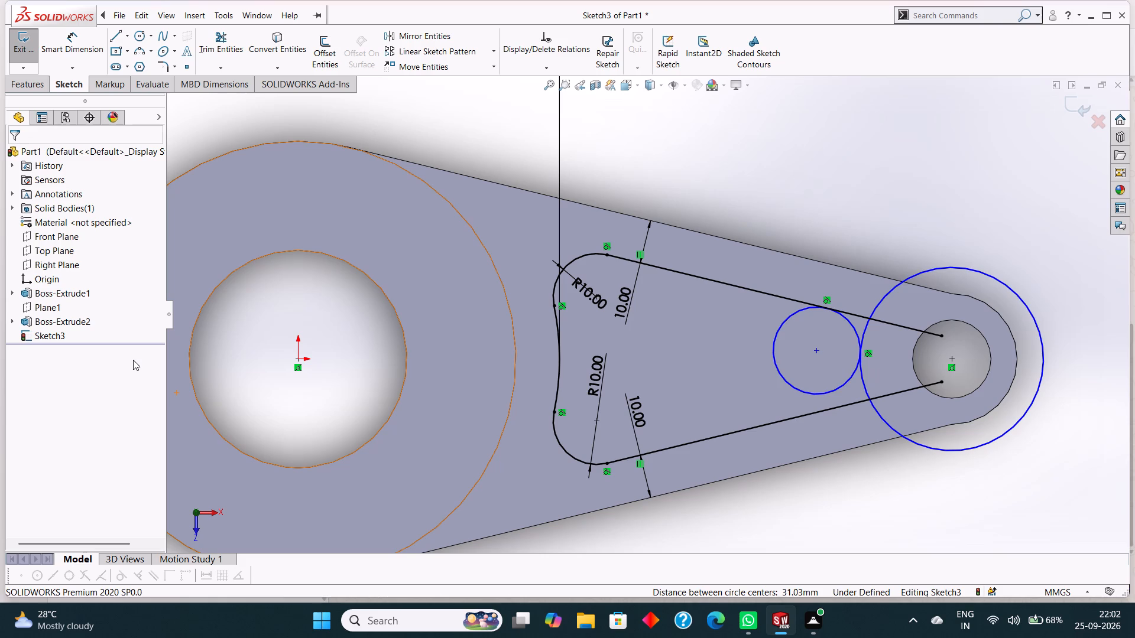
pyautogui.hotkey('ctrl', 'z')
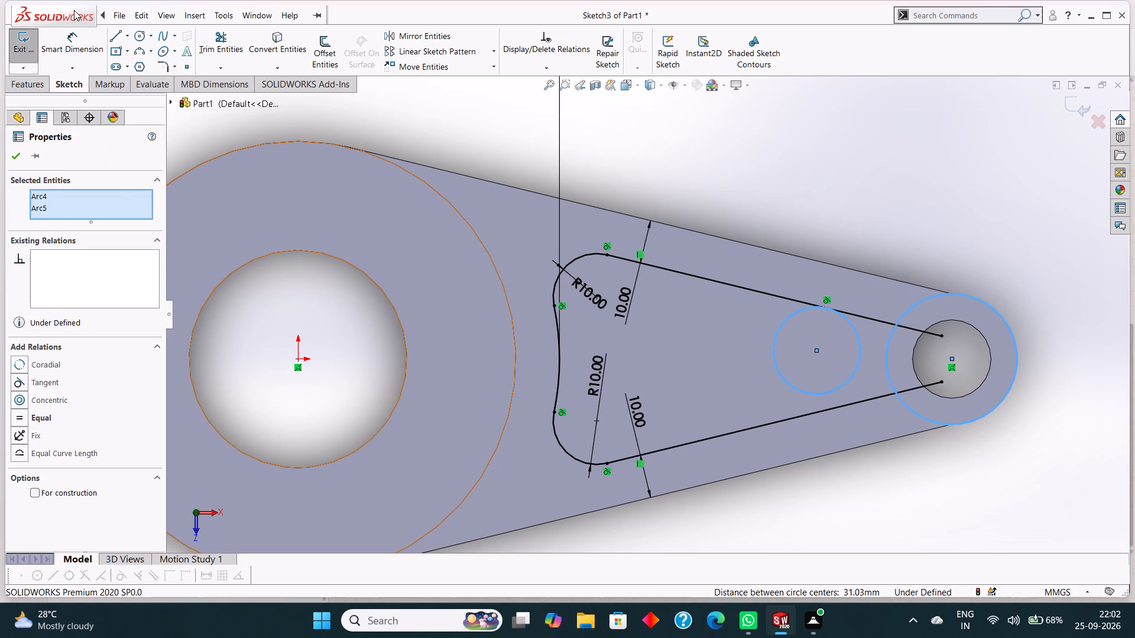
# Dimension the diameter of the sketched end circle around the hole at the arm's narrow end.
pyautogui.click(73, 33)
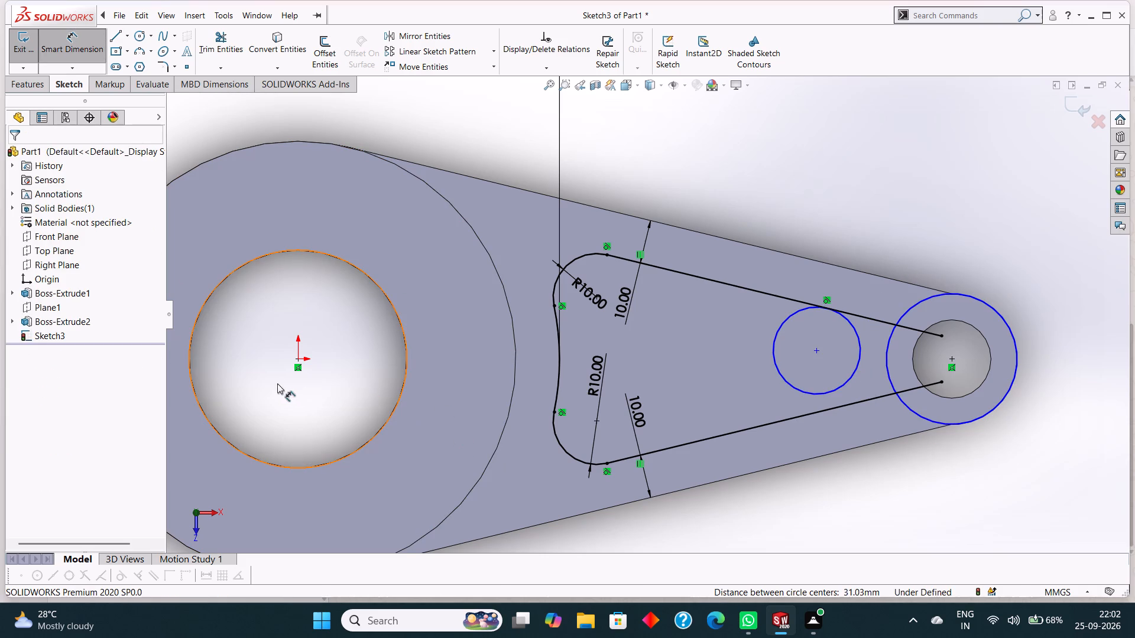
pyautogui.click(994, 306)
pyautogui.click(1009, 205)
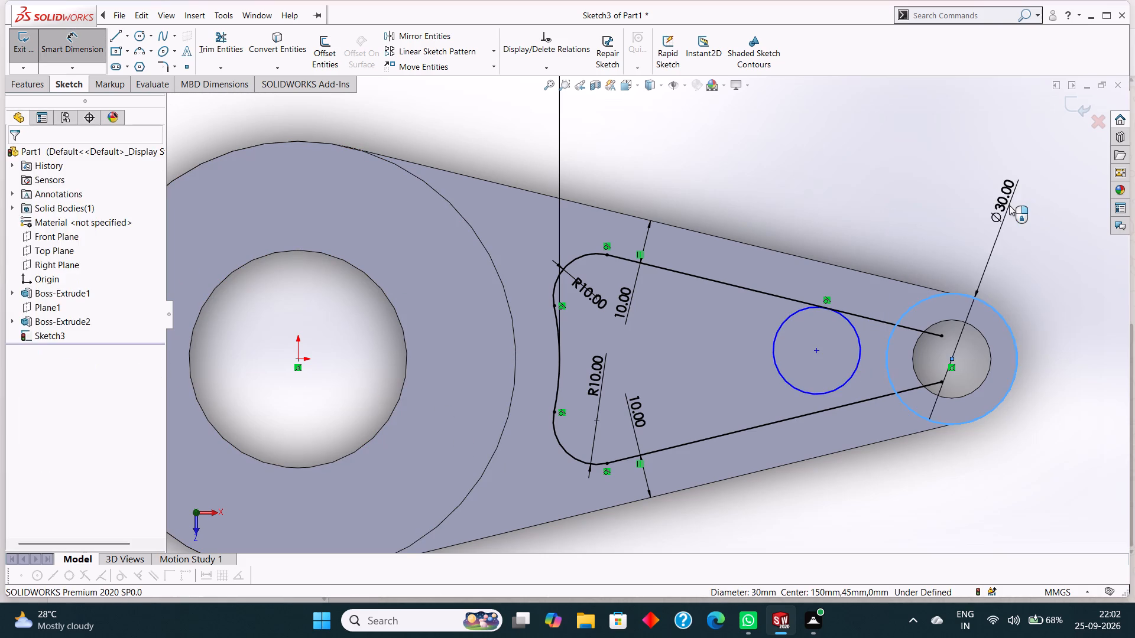
pyautogui.click(963, 190)
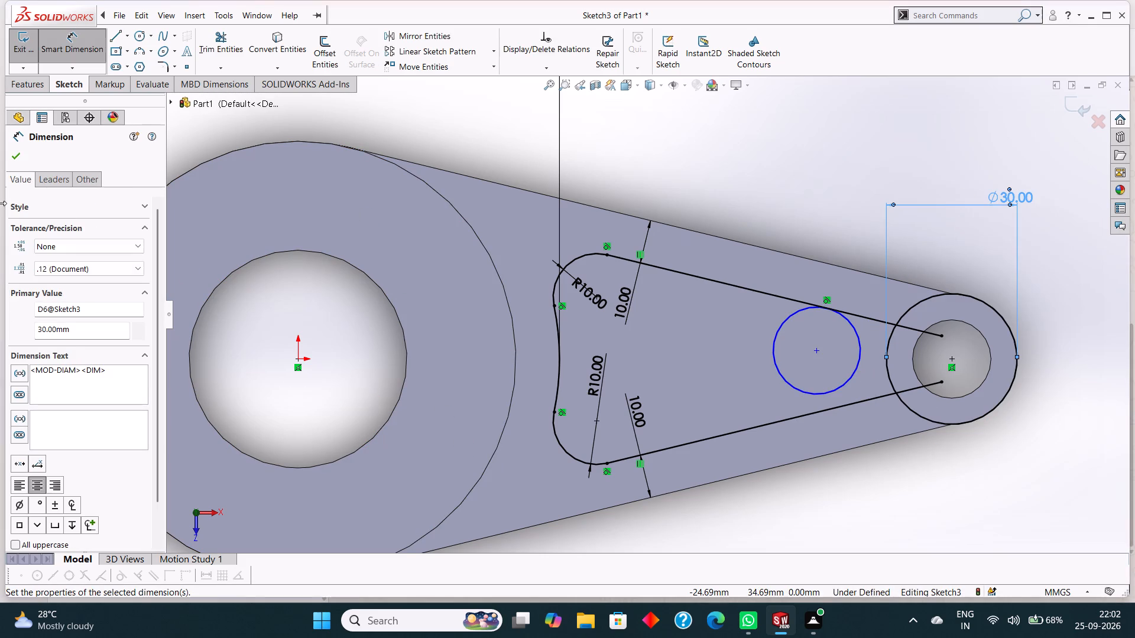
pyautogui.click(12, 155)
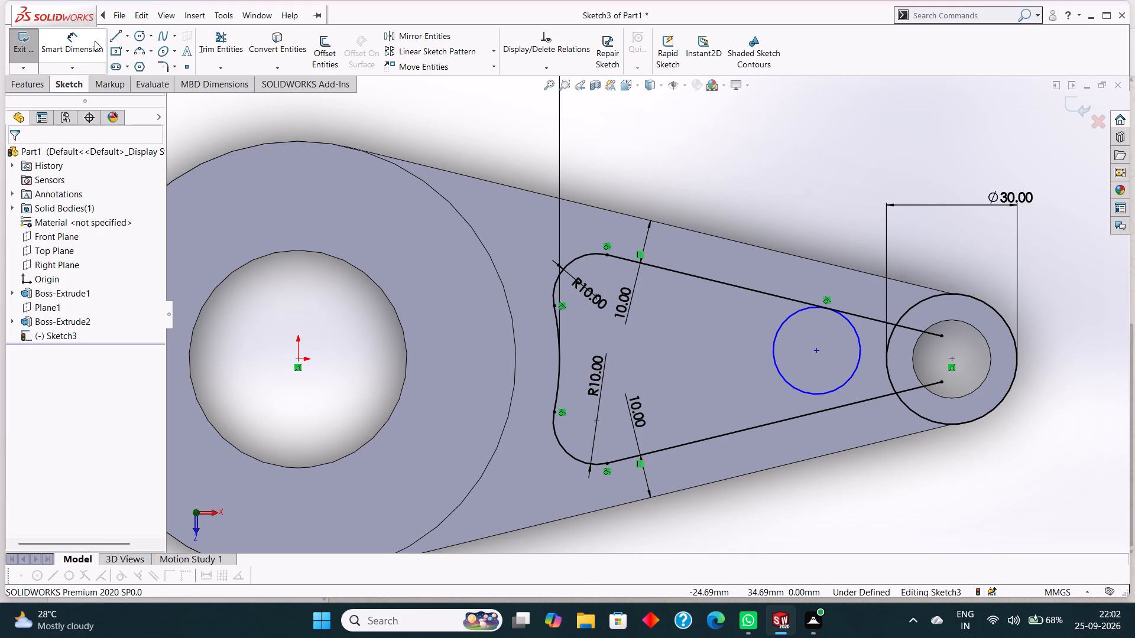
# Make the 10 mm radius circle tangent to the dimensioned end circle around the narrow-end hole.
pyautogui.click(861, 341)
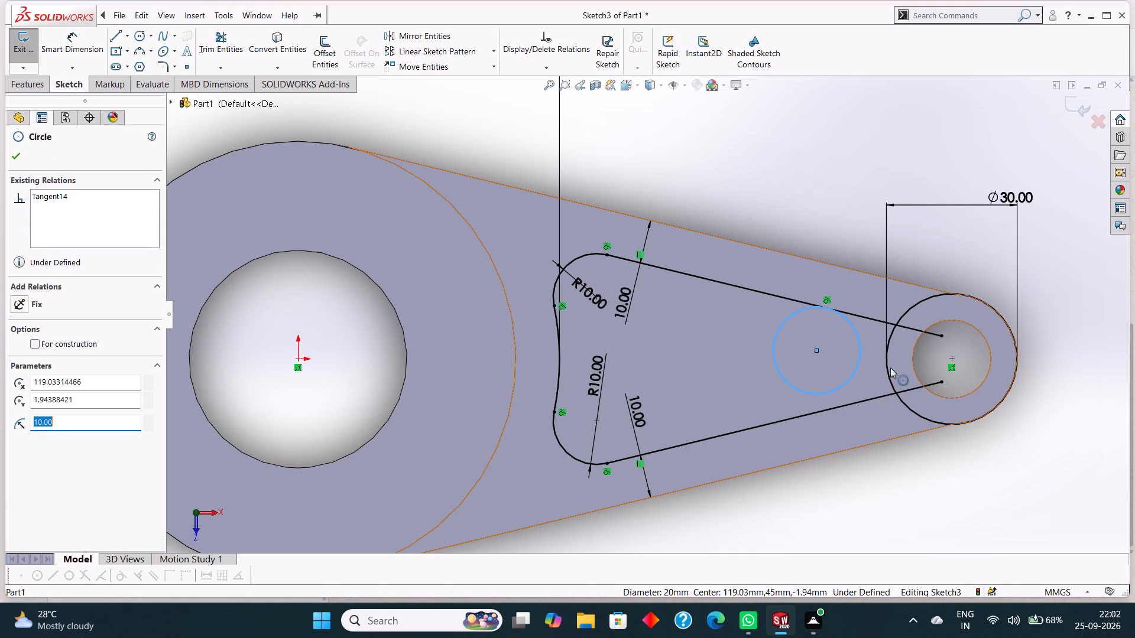
pyautogui.keyDown('ctrl'); pyautogui.click(884, 364); pyautogui.keyUp('ctrl')
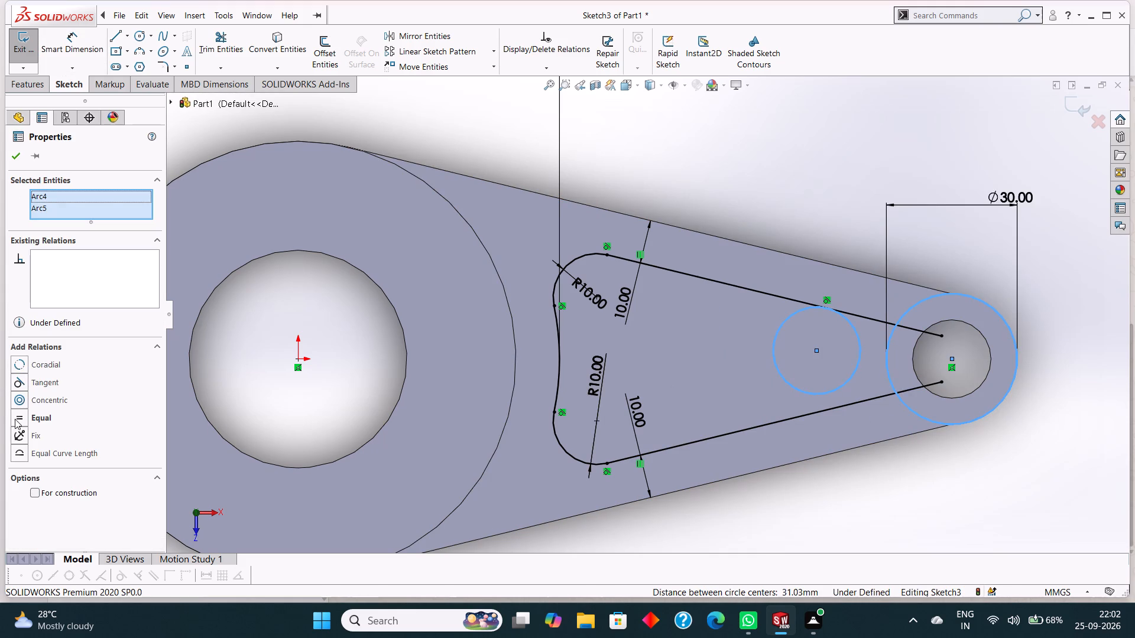
pyautogui.click(54, 381)
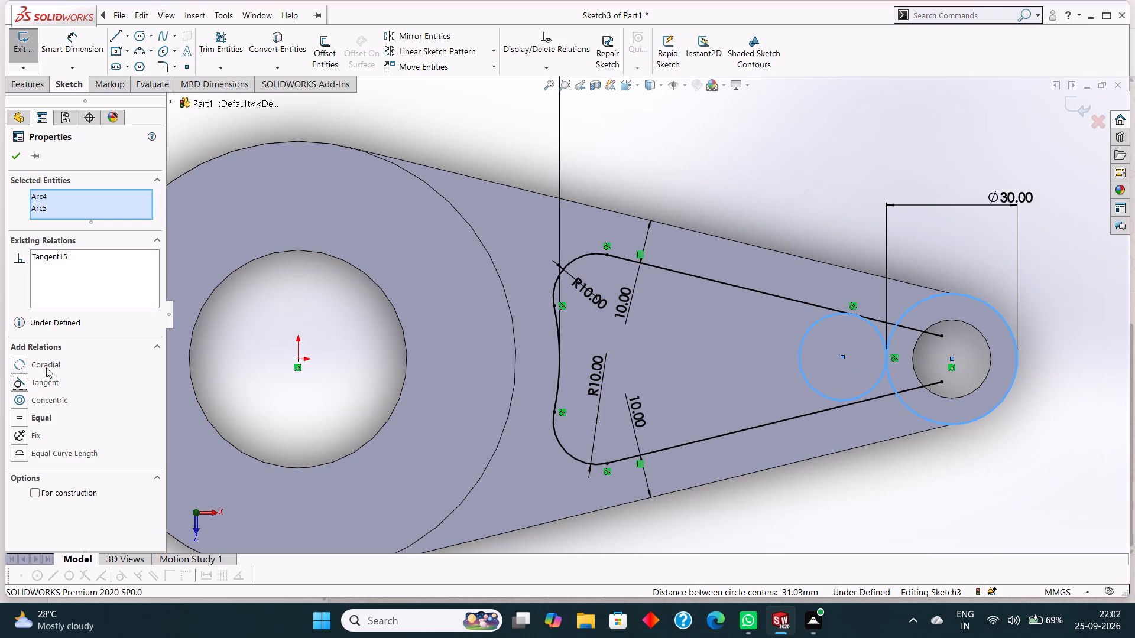
pyautogui.click(17, 159)
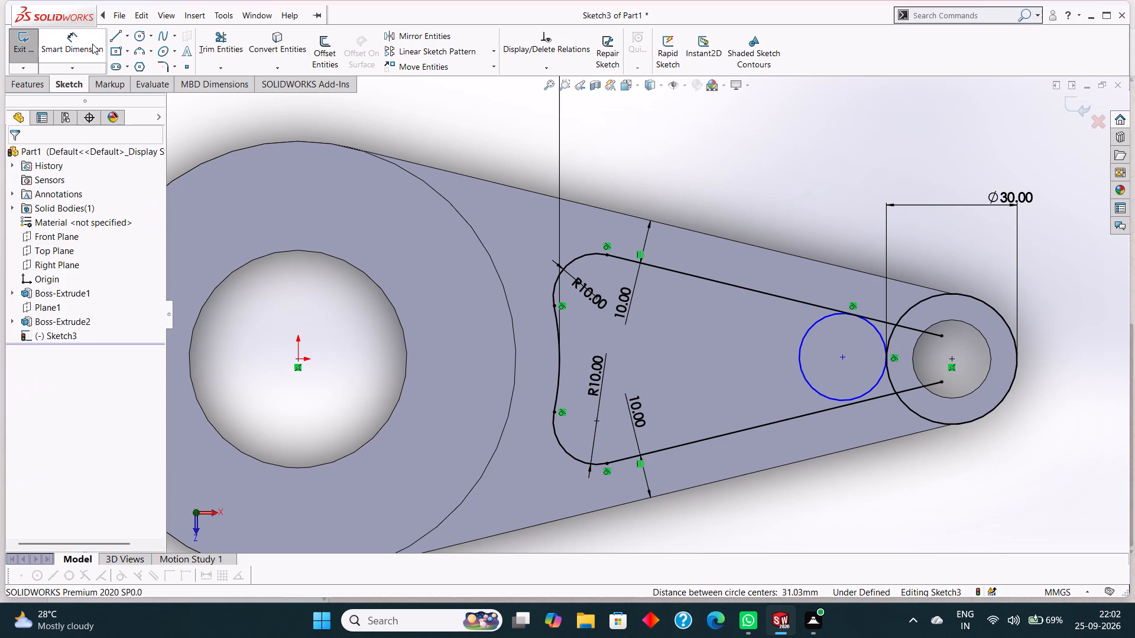
# Trim the 10 mm radius circle to its upper corner arc and cut off the upper offset line beyond the tangent point.
pyautogui.click(210, 40)
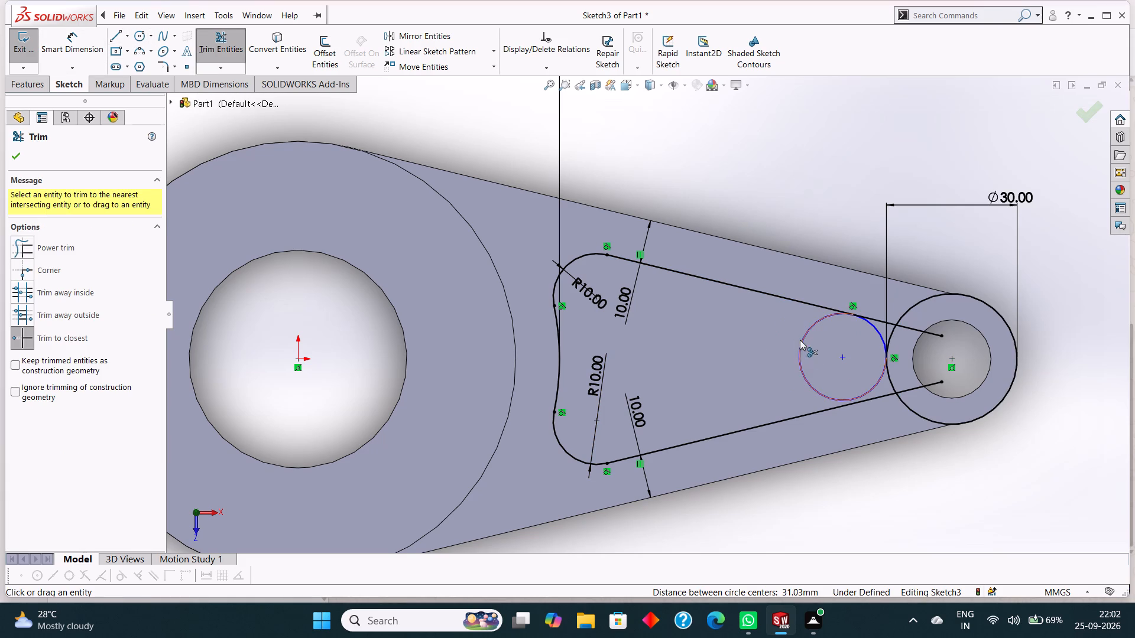
pyautogui.click(800, 340)
pyautogui.scroll(-2, 866, 338)
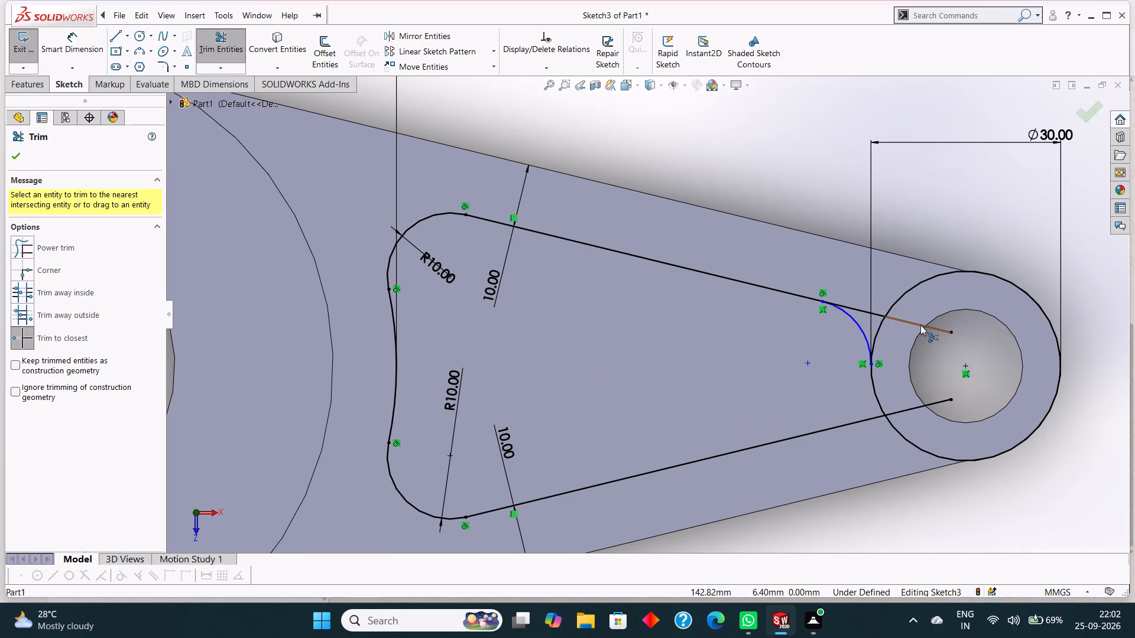
pyautogui.click(919, 323)
pyautogui.click(860, 306)
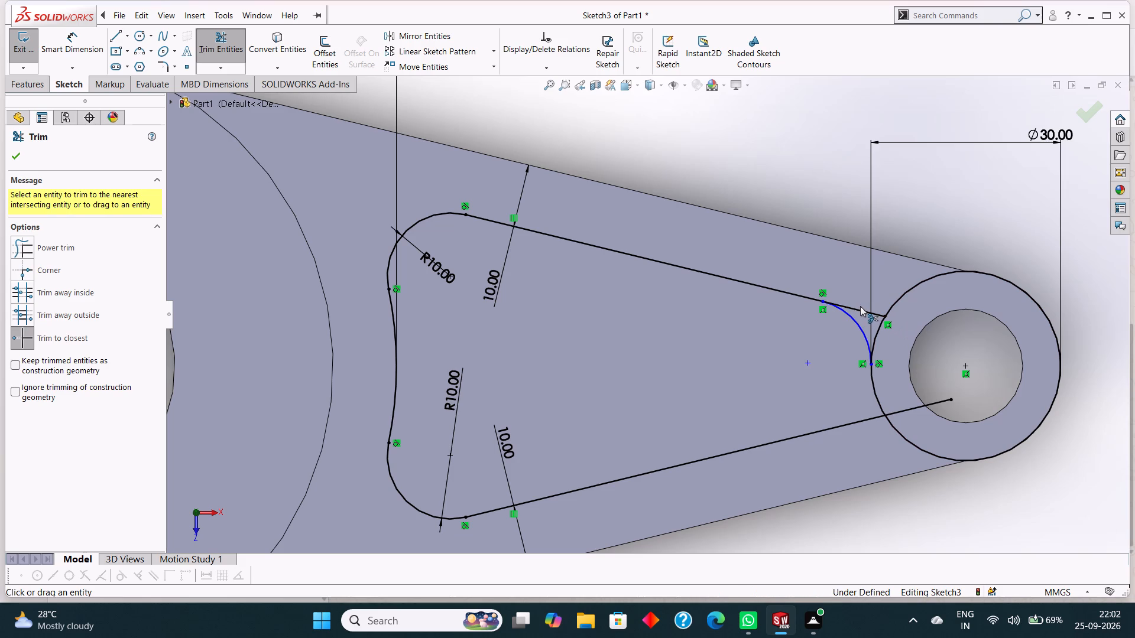
pyautogui.click(860, 310)
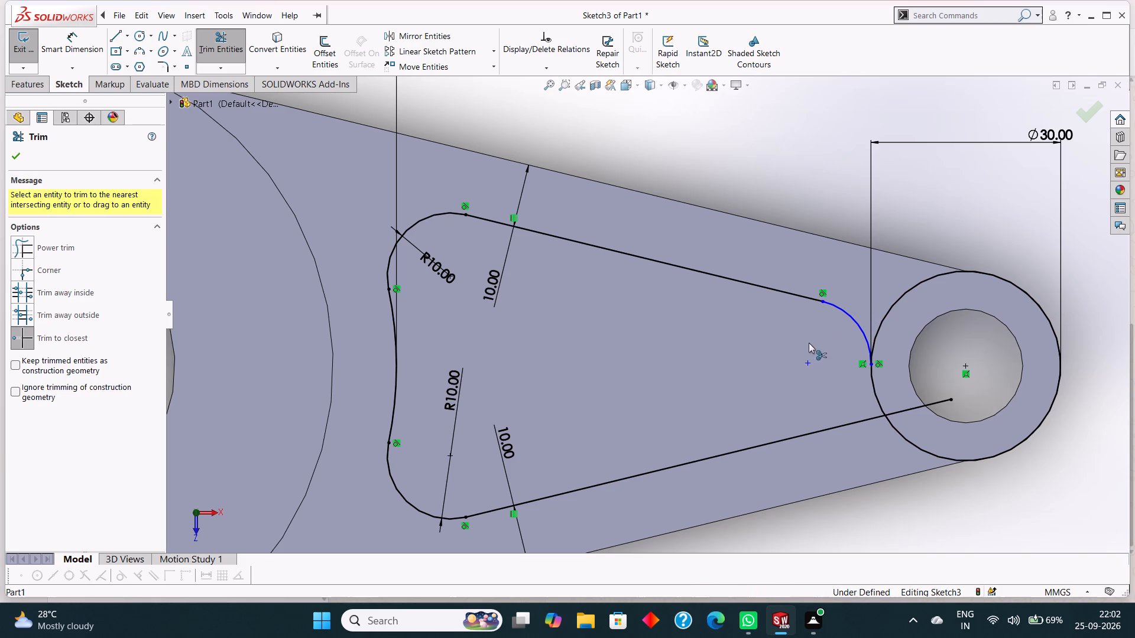
pyautogui.click(16, 156)
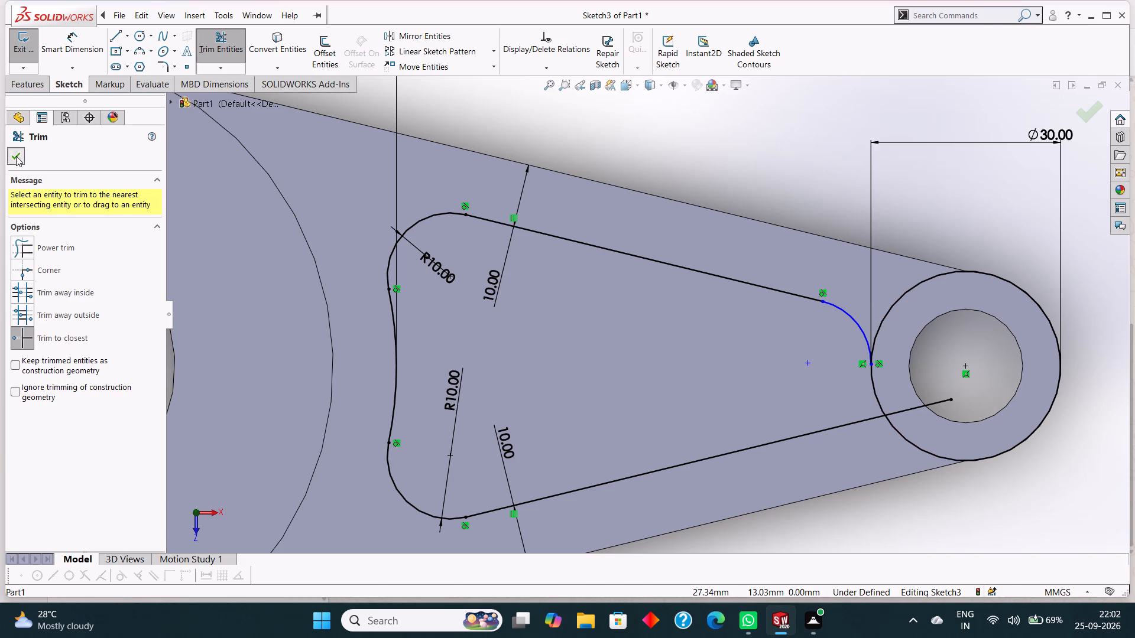
# Dimension the radius of the upper corner arc beside the end circle.
pyautogui.click(73, 44)
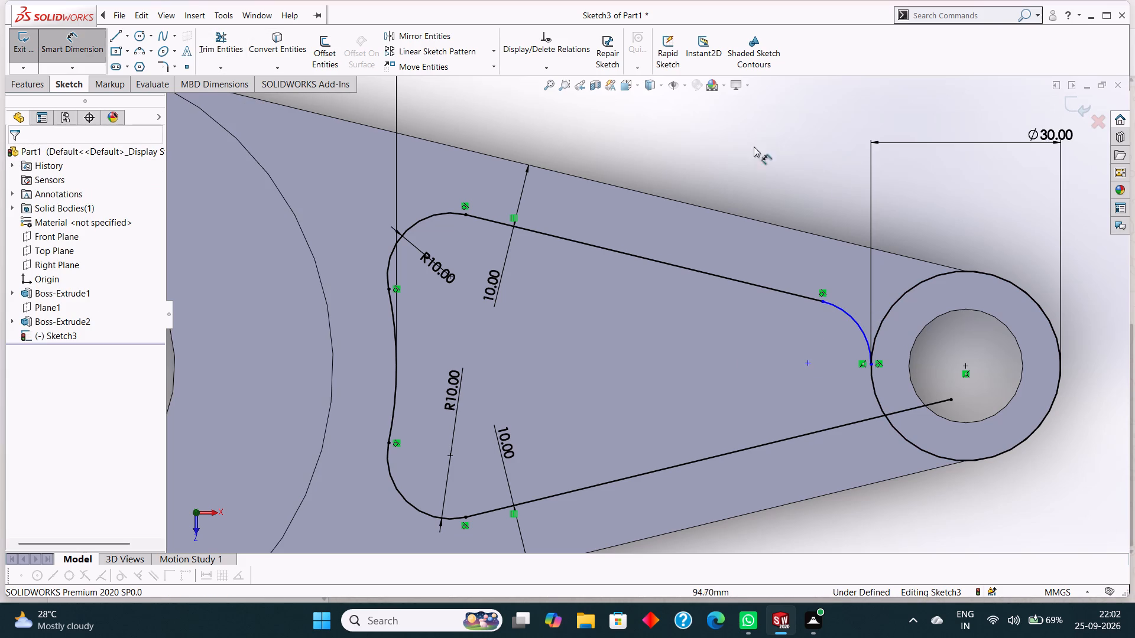
pyautogui.click(848, 313)
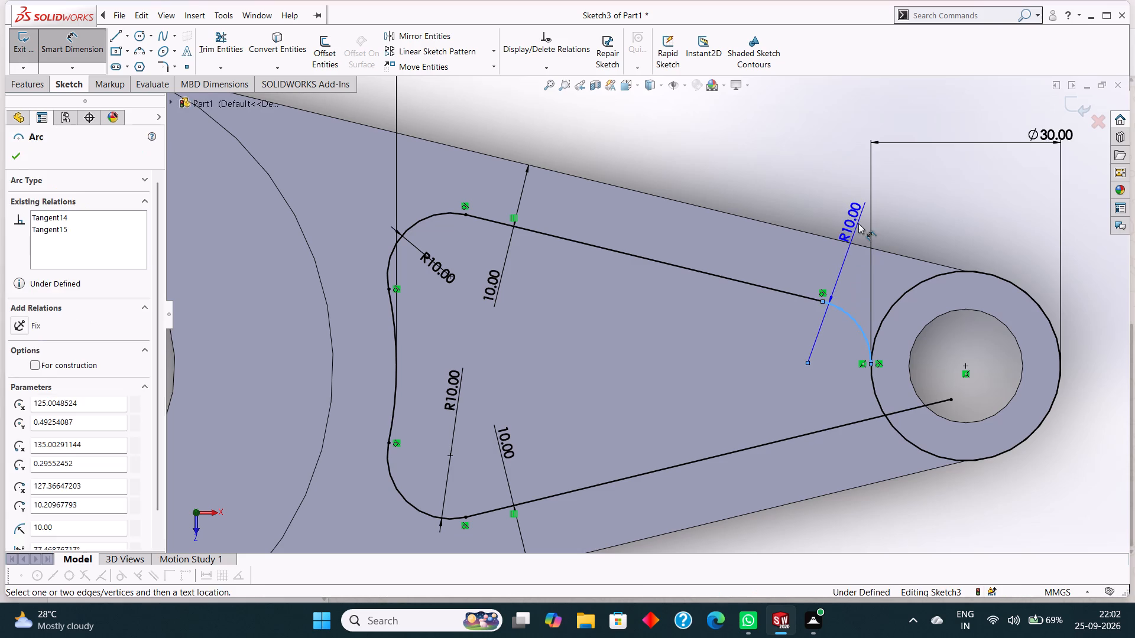
pyautogui.click(859, 220)
pyautogui.click(807, 207)
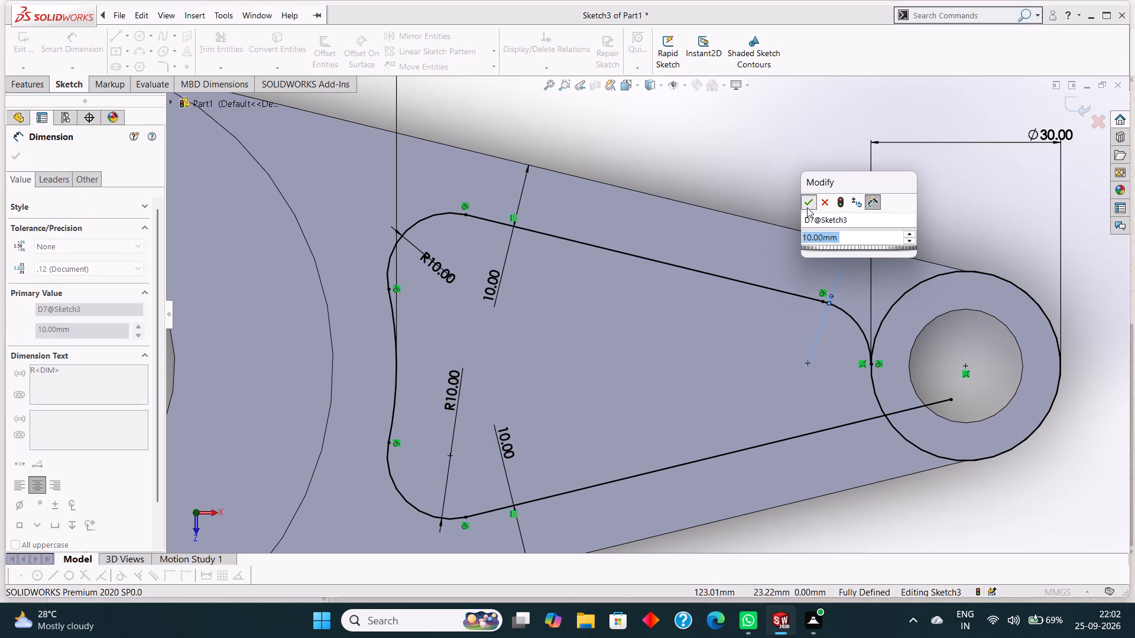
pyautogui.click(14, 161)
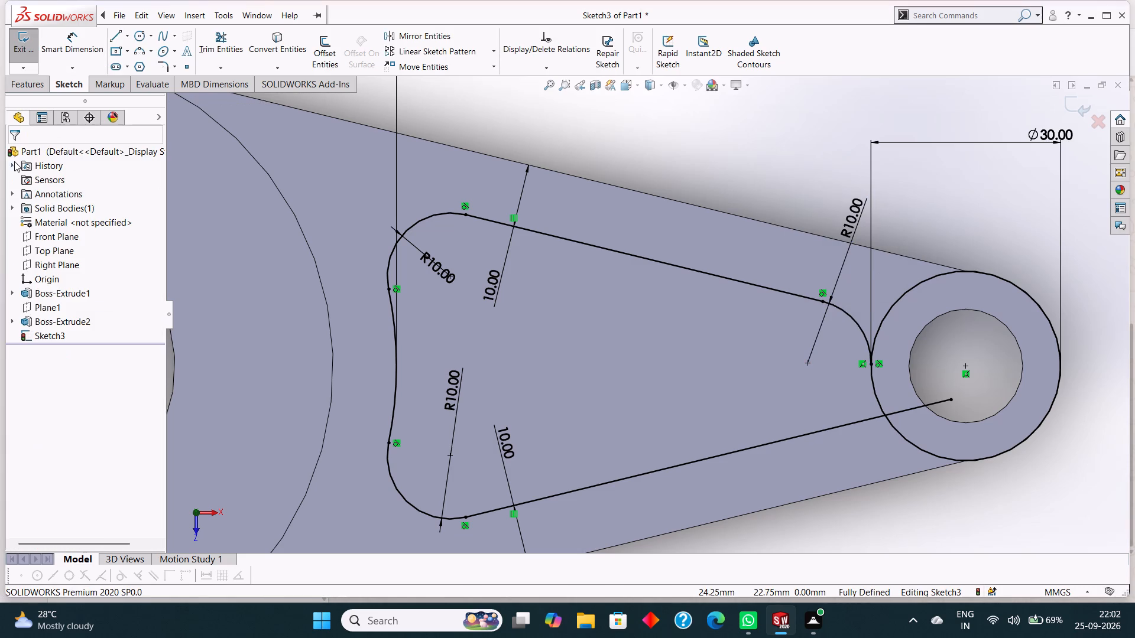
# Sketch a second circle of 10 mm radius between the two offset lines, near the profile's narrow end.
pyautogui.click(136, 35)
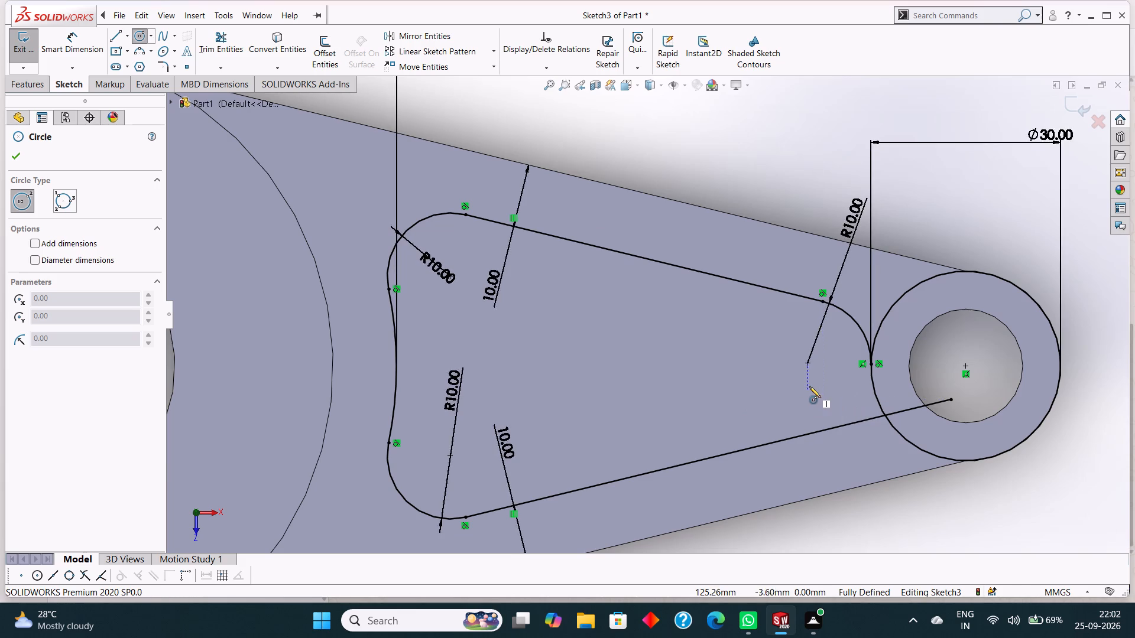
pyautogui.click(767, 366)
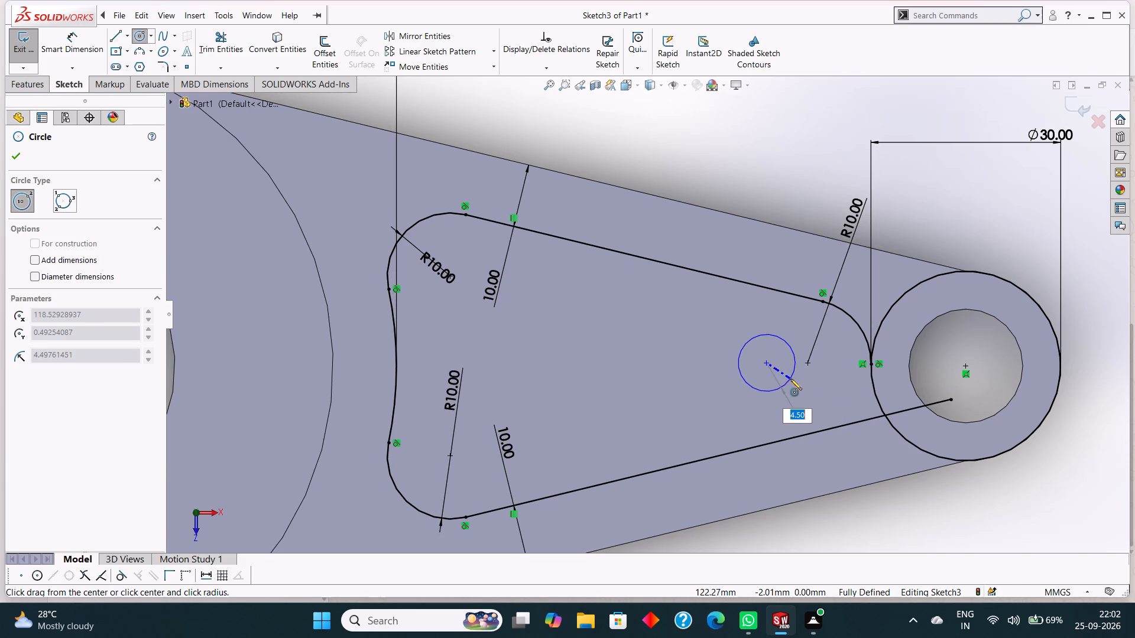
pyautogui.write('10')
pyautogui.press('Return')
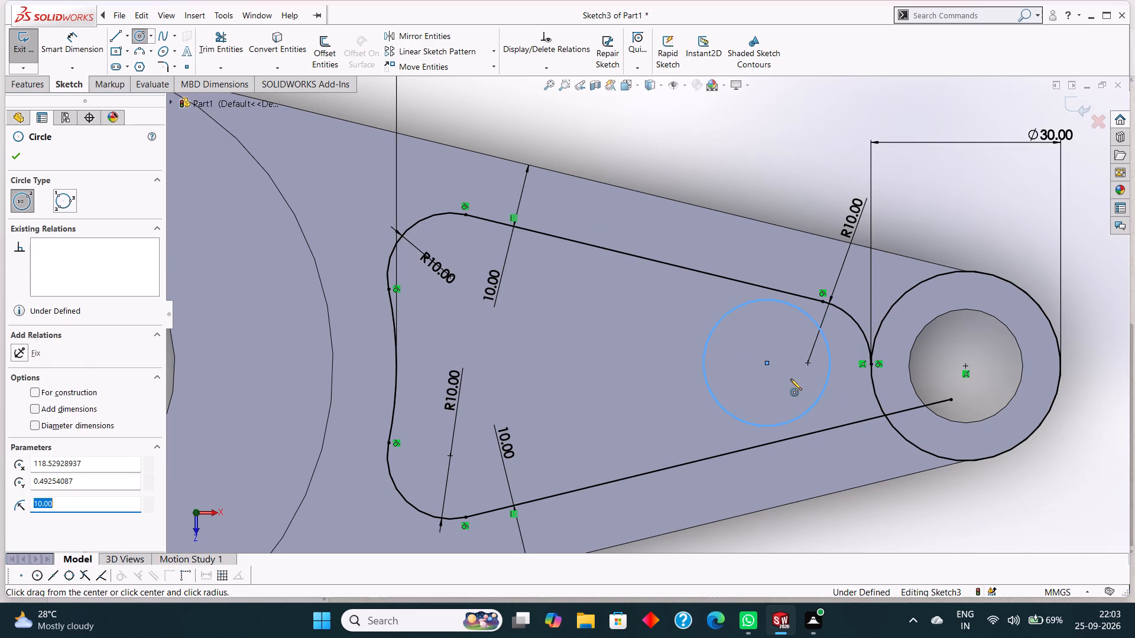
pyautogui.click(18, 159)
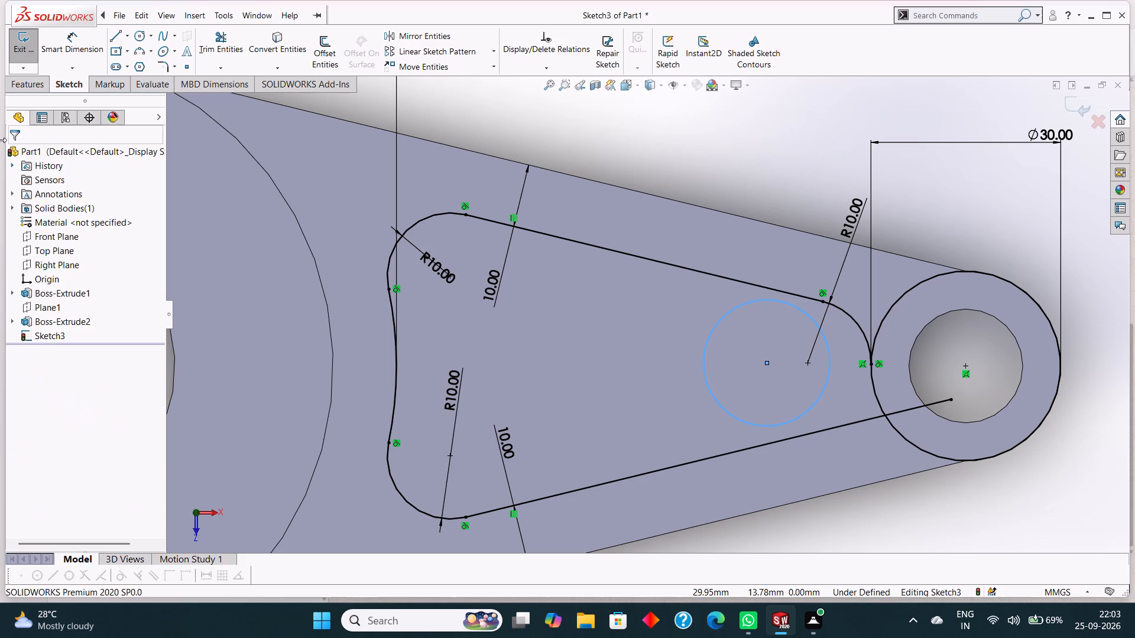
pyautogui.press('Escape')
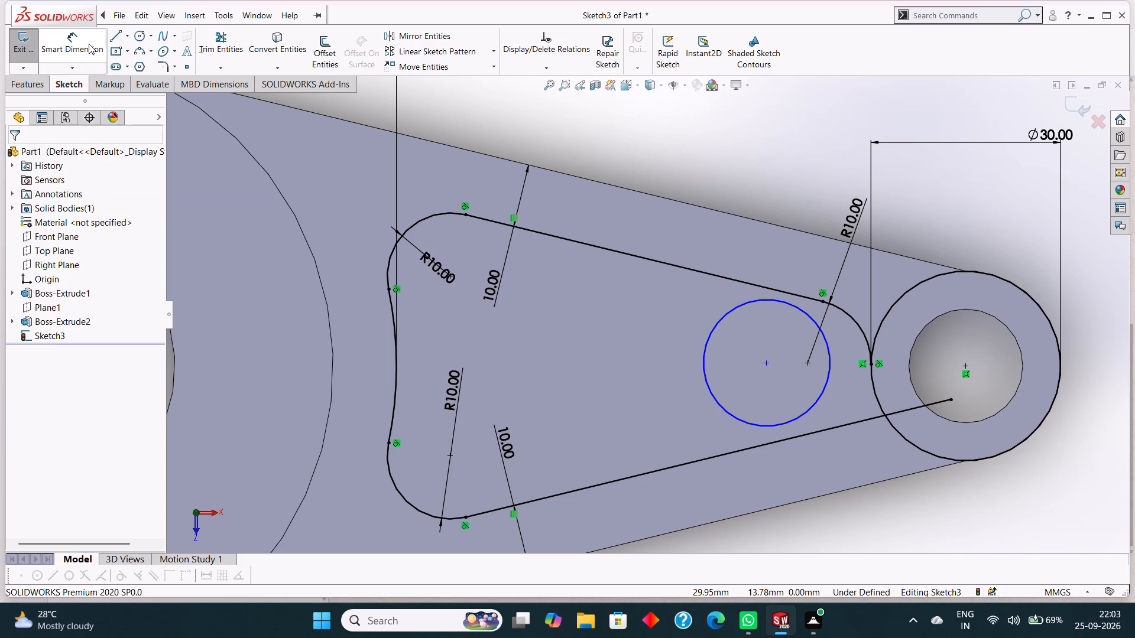
# Make the new 10 mm radius circle tangent to the lower offset line and to the end circle around the hole.
pyautogui.click(745, 304)
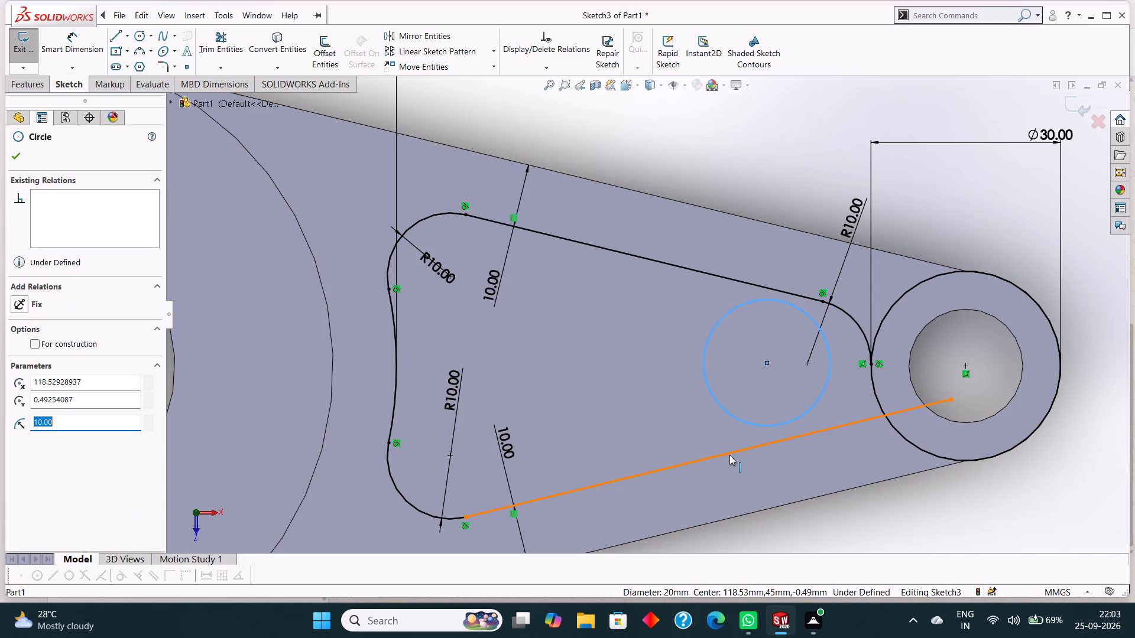
pyautogui.keyDown('ctrl'); pyautogui.click(745, 449); pyautogui.keyUp('ctrl')
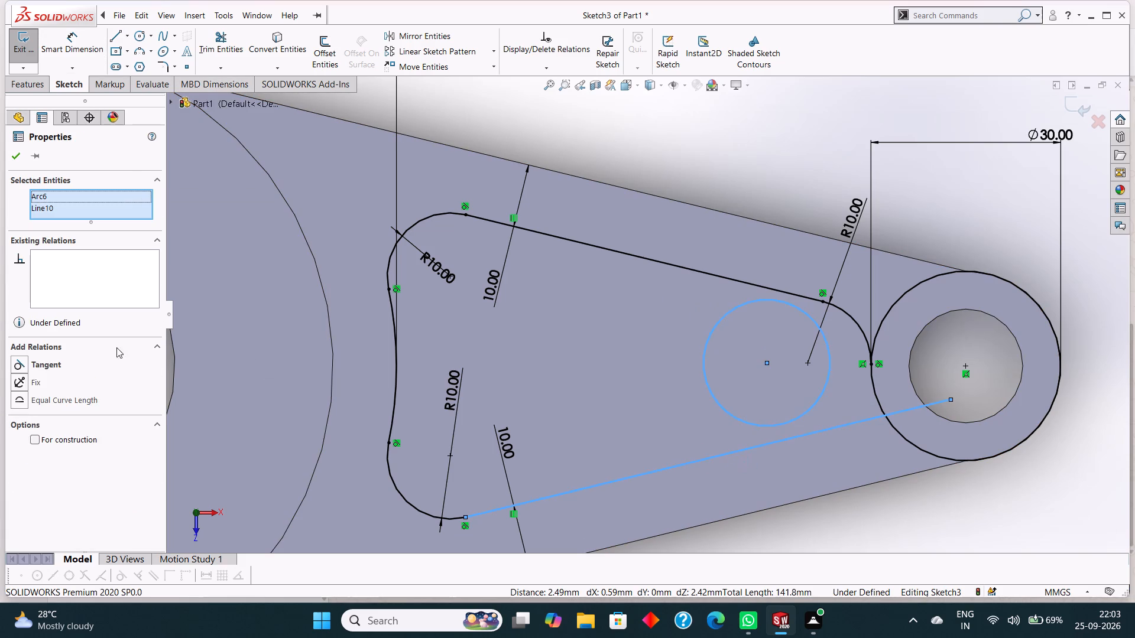
pyautogui.click(44, 363)
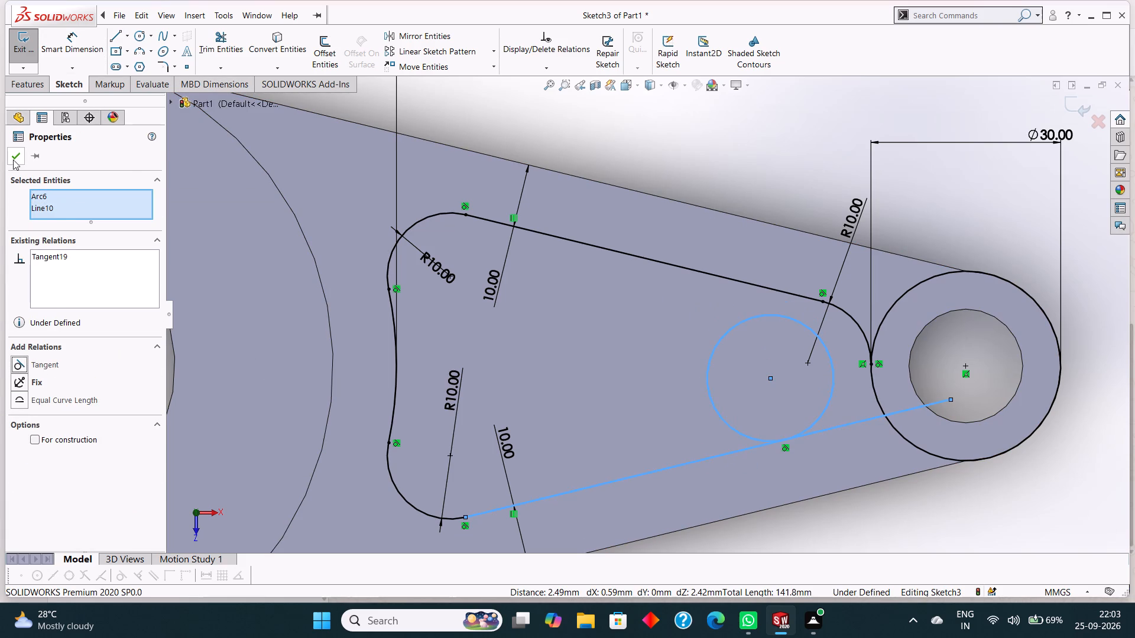
pyautogui.click(13, 158)
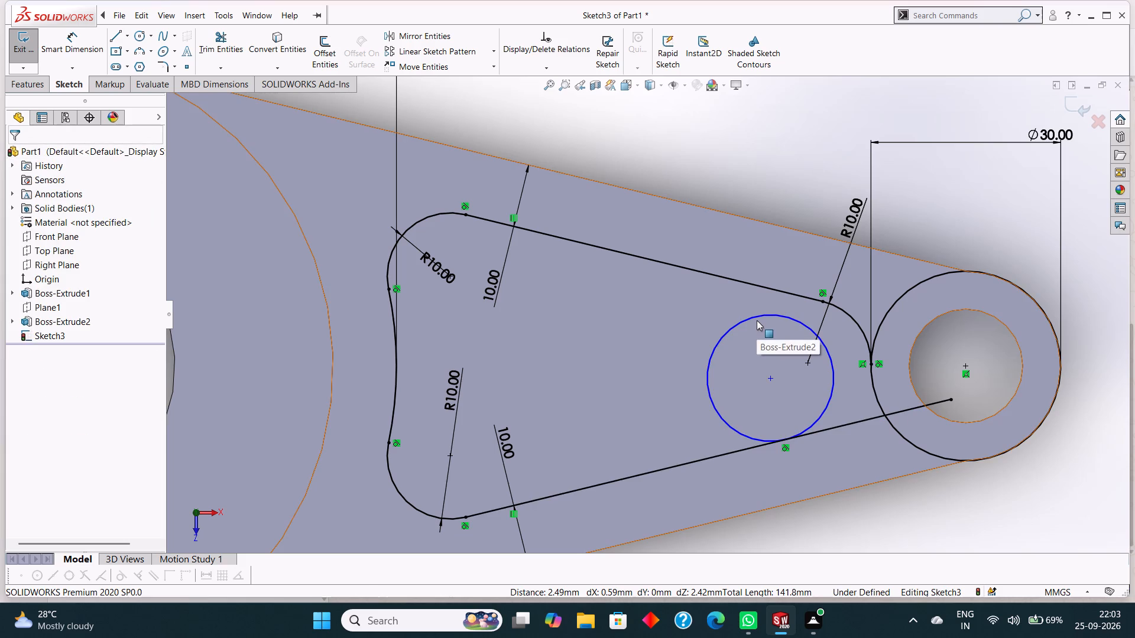
pyautogui.click(757, 320)
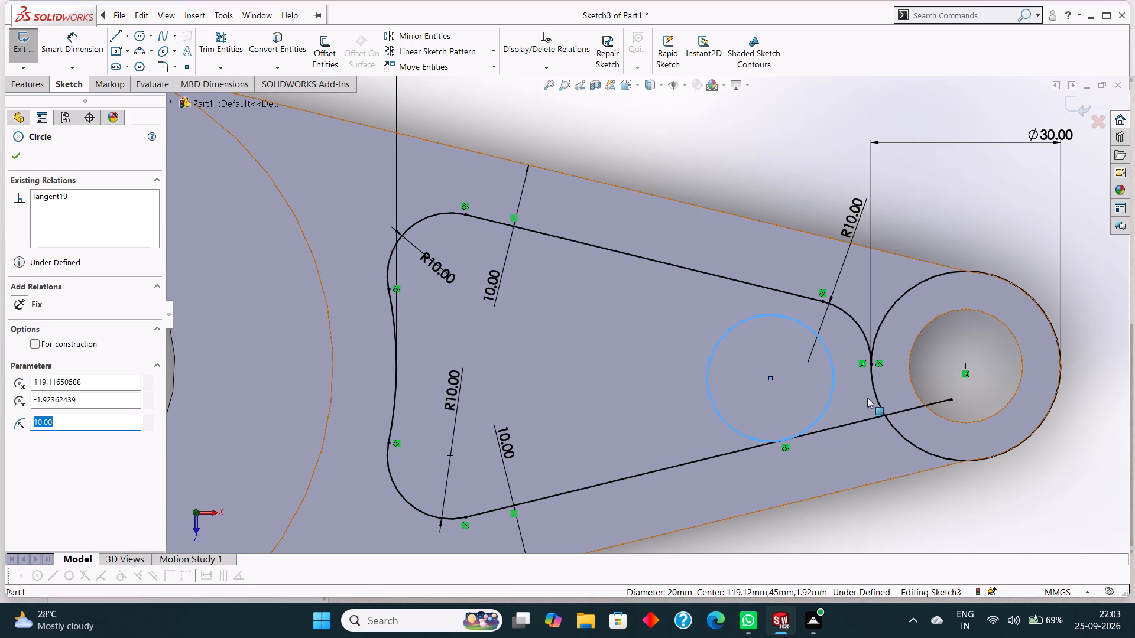
pyautogui.keyDown('ctrl'); pyautogui.click(872, 390); pyautogui.keyUp('ctrl')
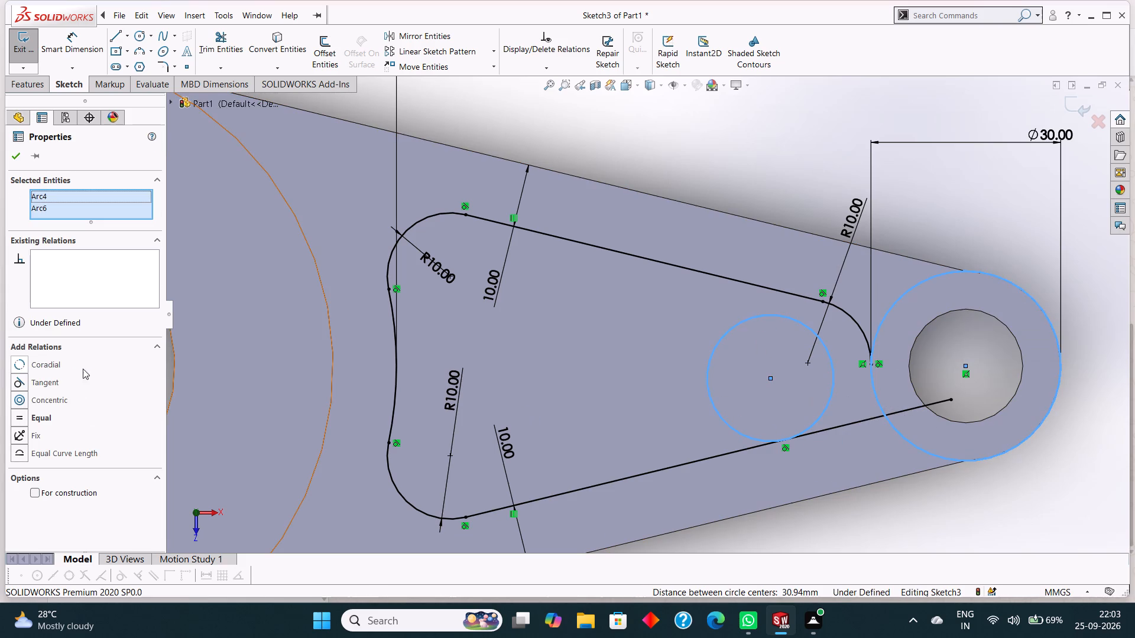
pyautogui.click(43, 377)
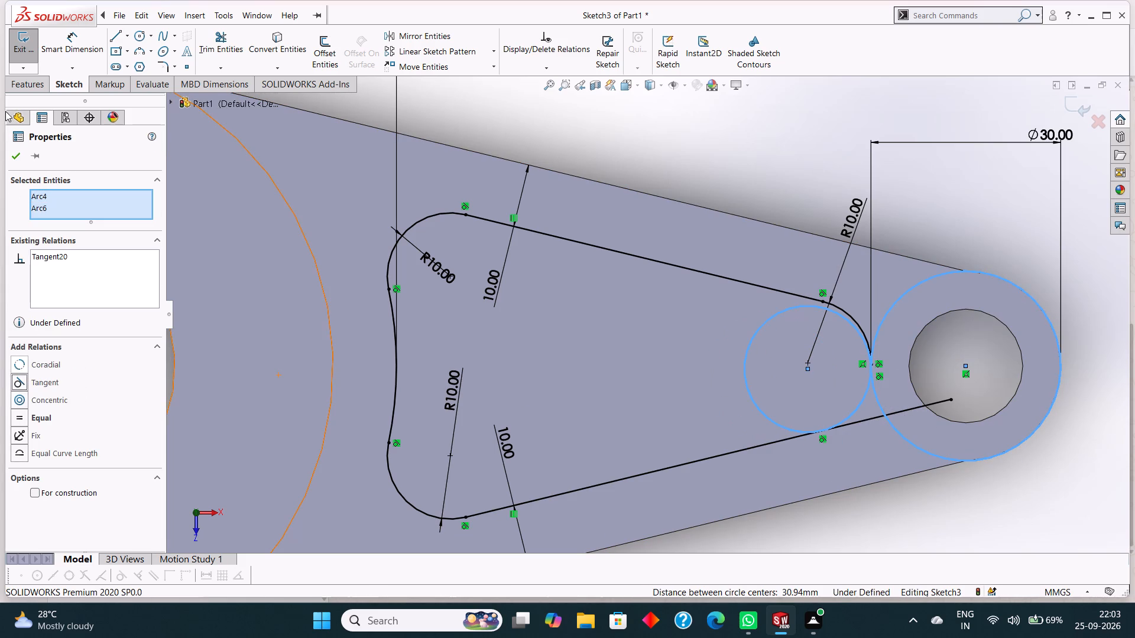
pyautogui.click(14, 154)
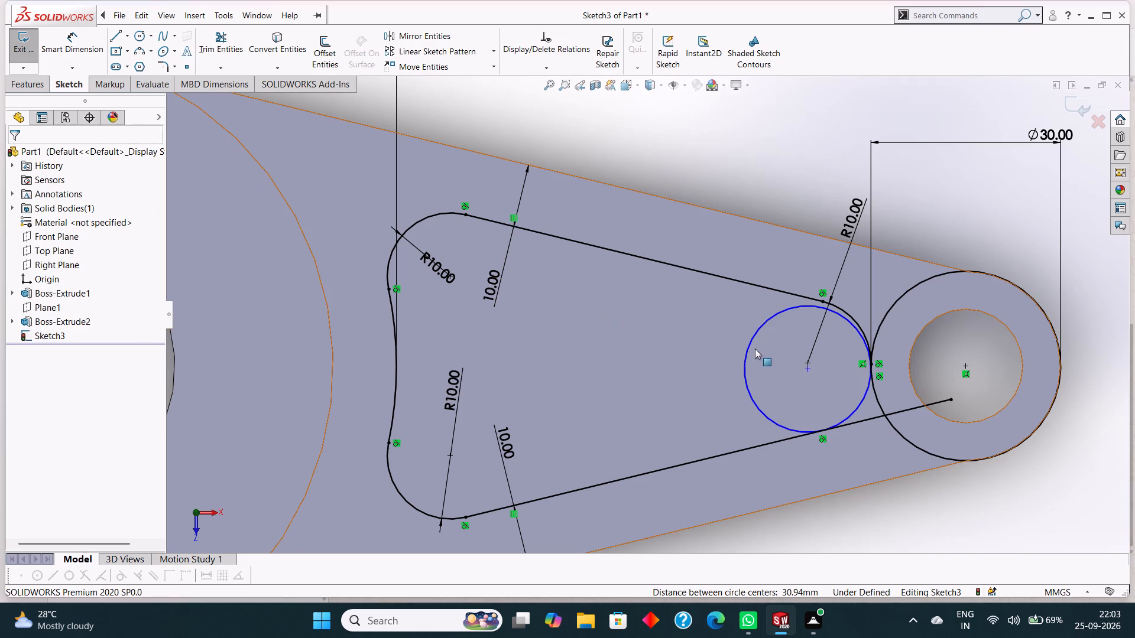
# Trim the second 10 mm radius circle to the lower corner arc between the lower offset line and the end circle.
pyautogui.click(203, 37)
pyautogui.click(781, 311)
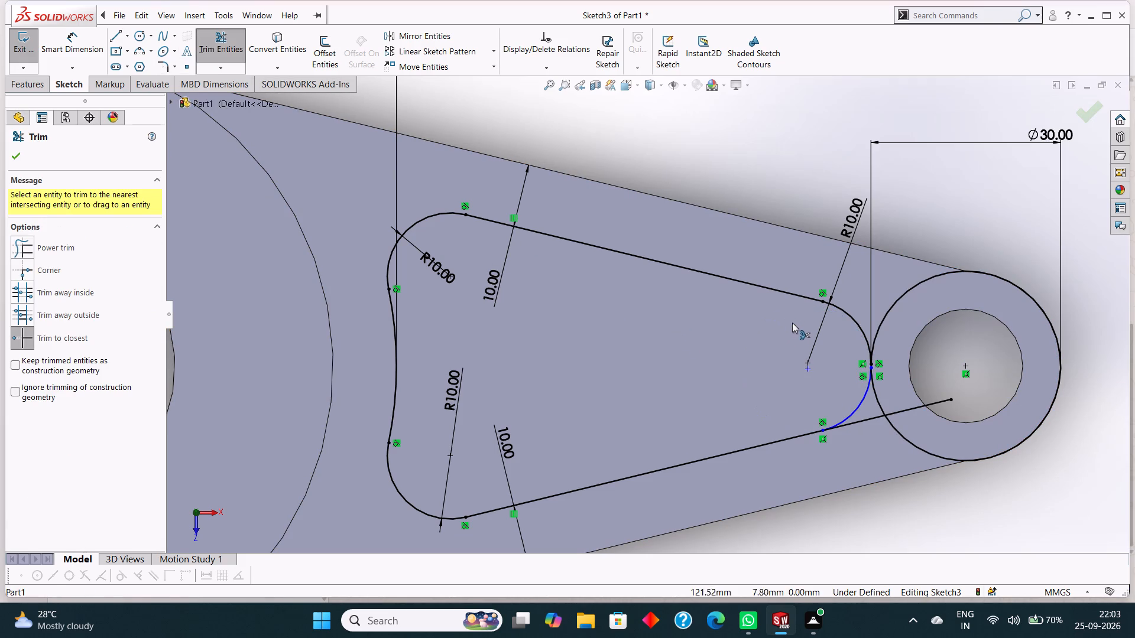
pyautogui.scroll(-2, 845, 385)
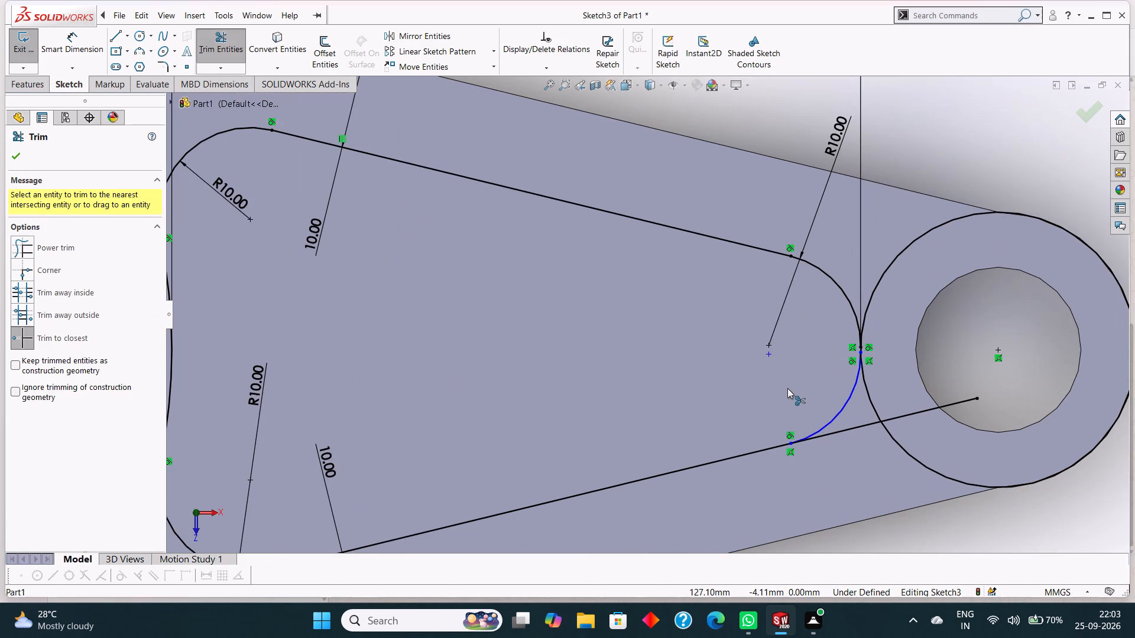
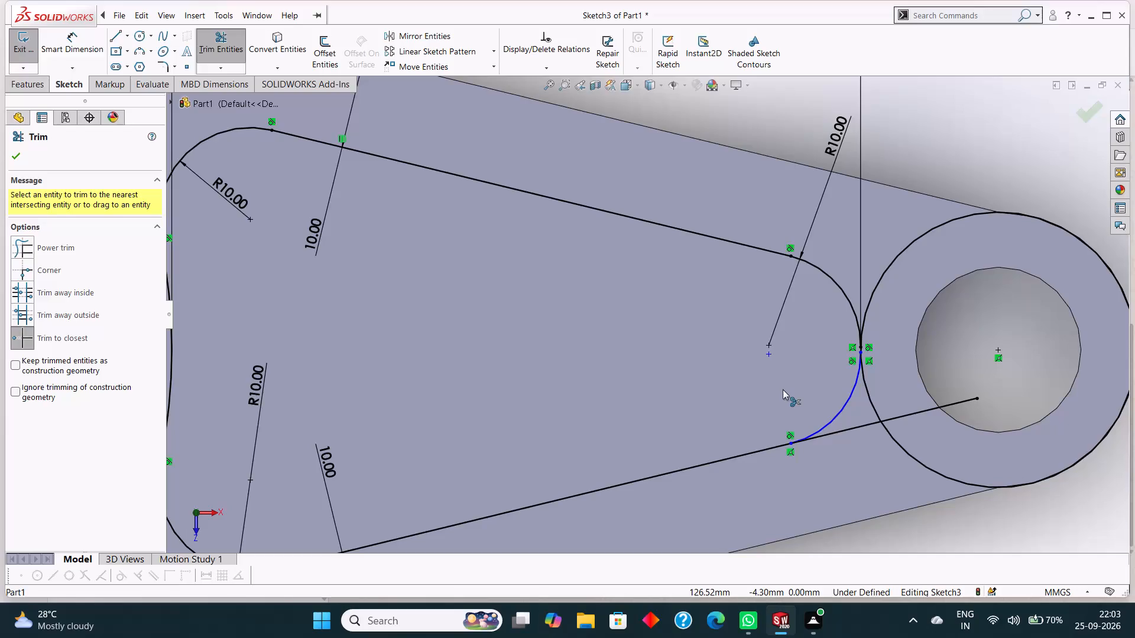
# Trim away the lower offset line's excess beyond the narrow-end corner arc and the end circle around the hole.
pyautogui.scroll(-1, 783, 389)
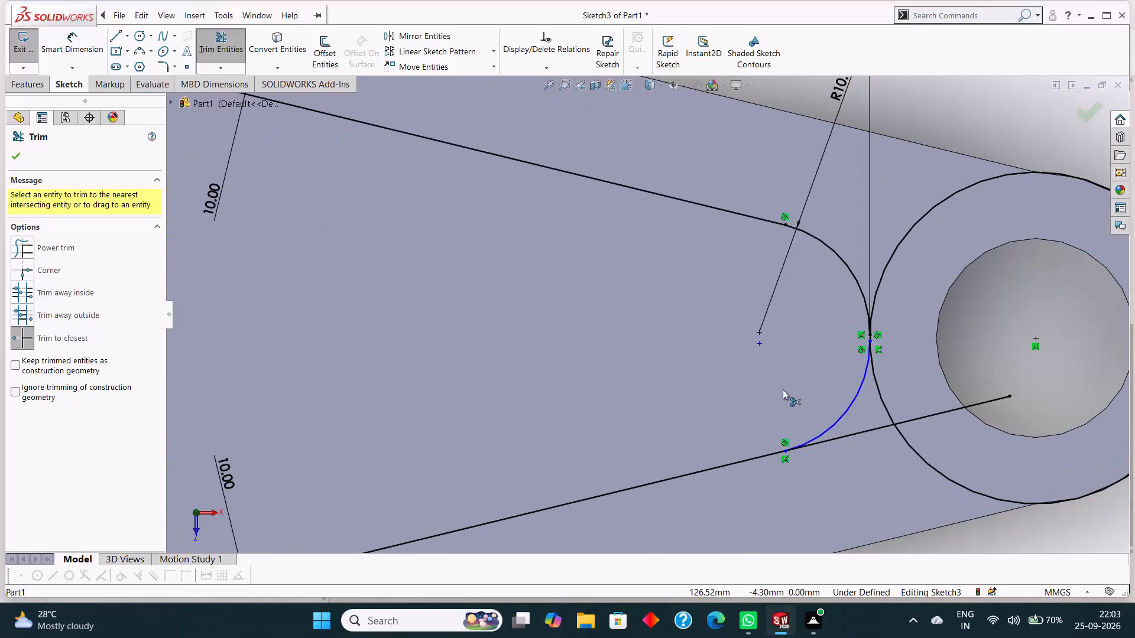
pyautogui.scroll(1, 783, 389)
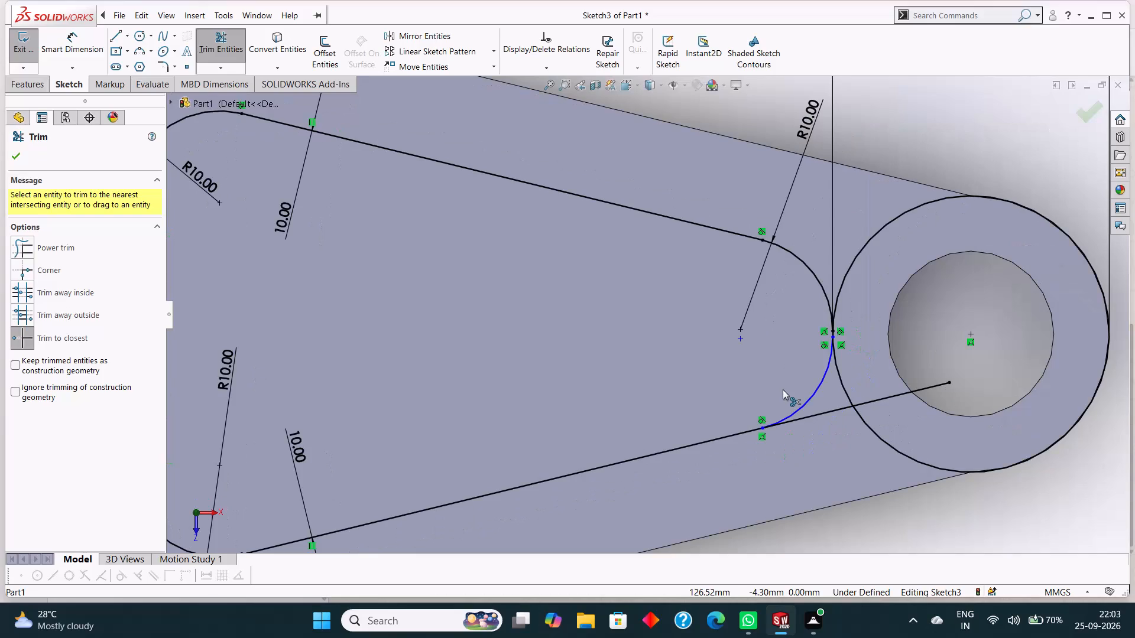
pyautogui.scroll(1, 783, 389)
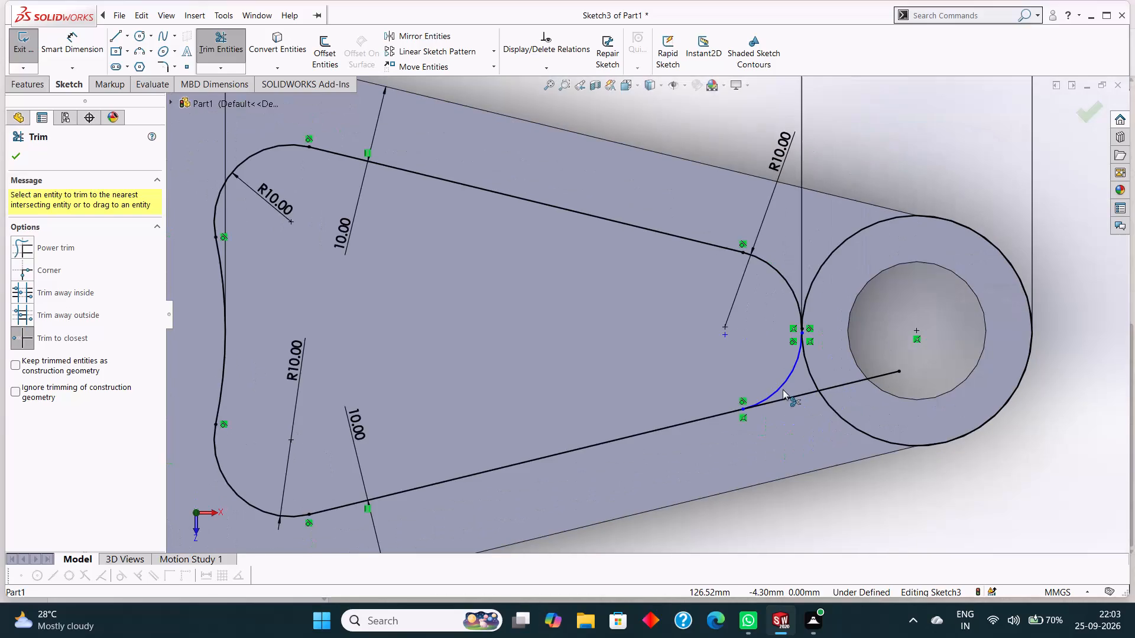
pyautogui.scroll(1, 783, 389)
pyautogui.click(810, 371)
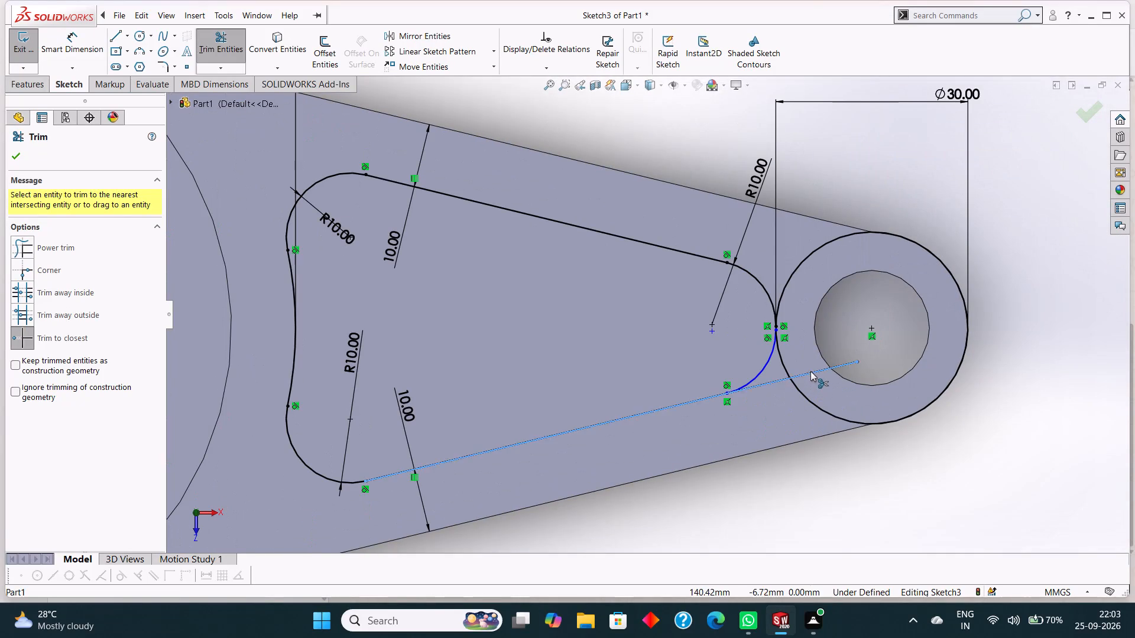
pyautogui.click(776, 378)
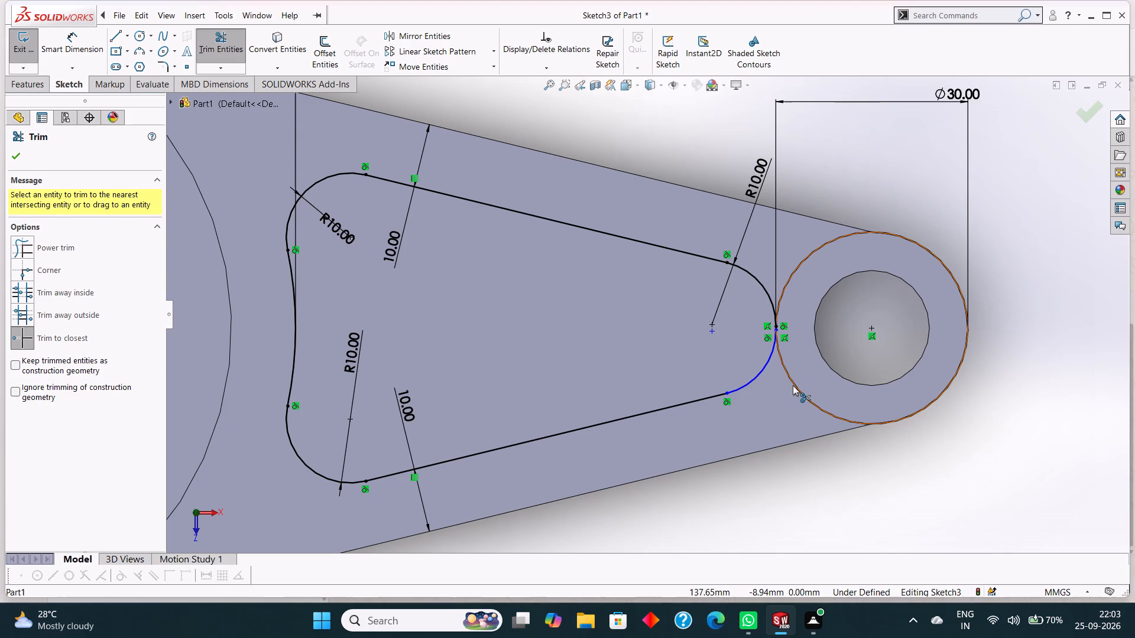
pyautogui.click(793, 385)
pyautogui.scroll(3, 793, 386)
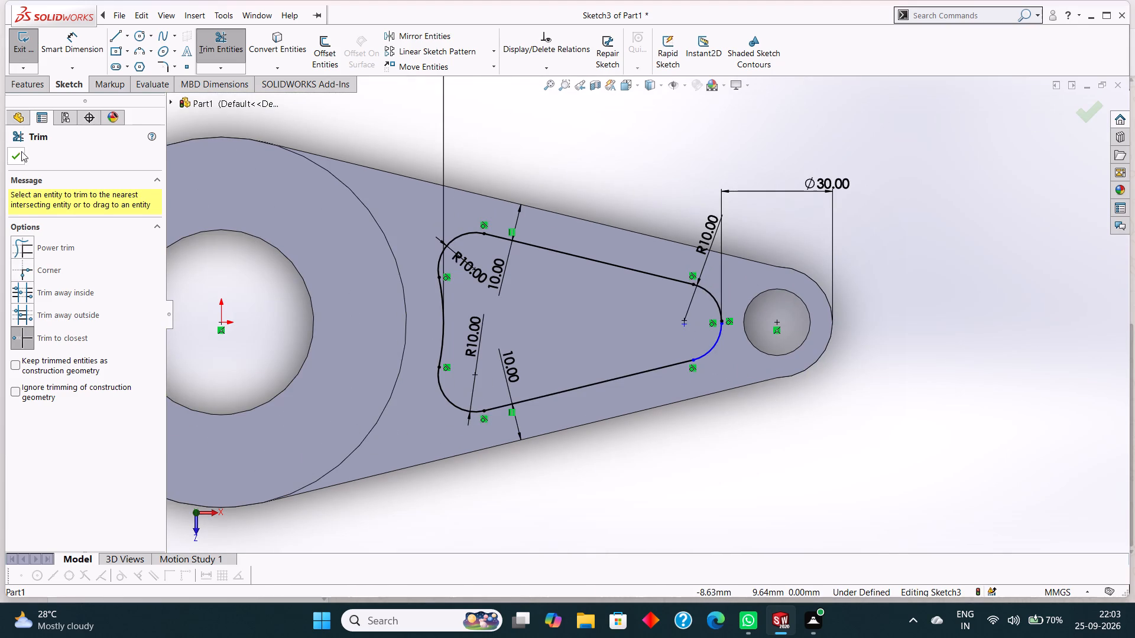
pyautogui.click(17, 159)
# Dimension the radius of the lower corner arc at the profile's narrow end as 10 mm.
pyautogui.click(76, 43)
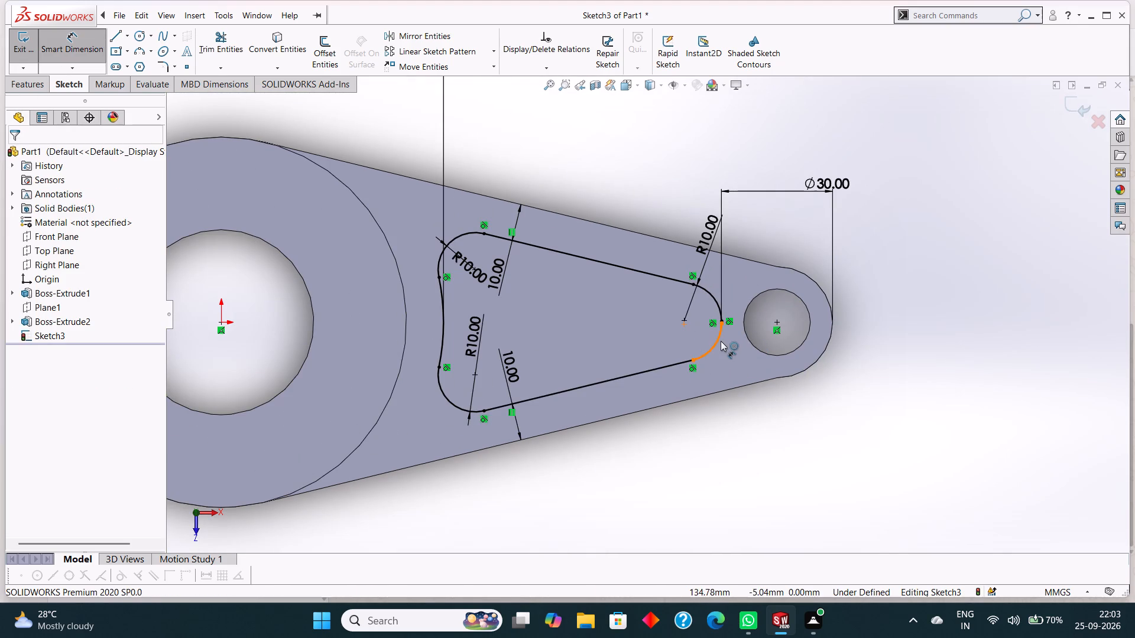
pyautogui.click(721, 341)
pyautogui.click(739, 363)
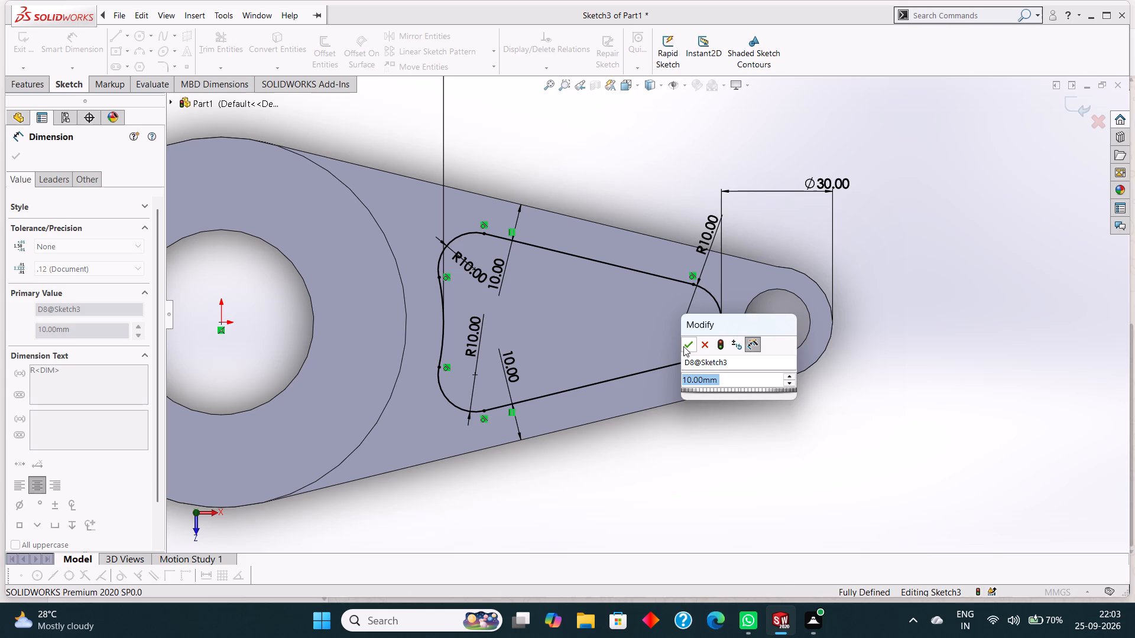
pyautogui.click(685, 344)
pyautogui.click(17, 161)
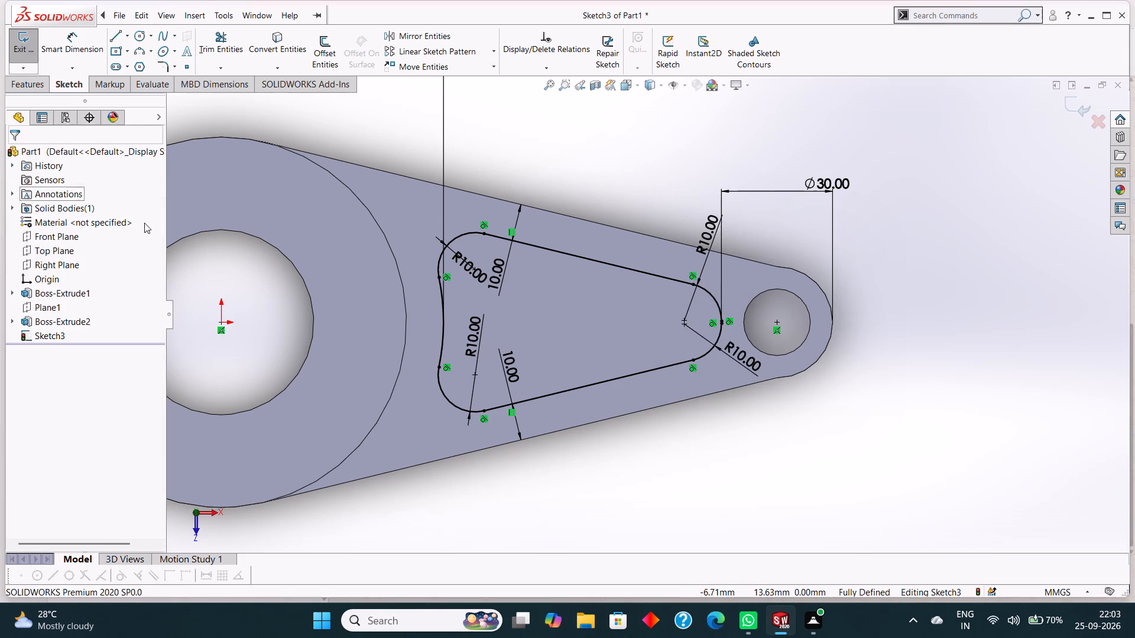
# Cut-extrude the inset rounded profile Through All, down through the tapered arm.
pyautogui.scroll(2, 559, 433)
pyautogui.scroll(-1, 563, 436)
pyautogui.scroll(3, 567, 438)
pyautogui.scroll(2, 499, 247)
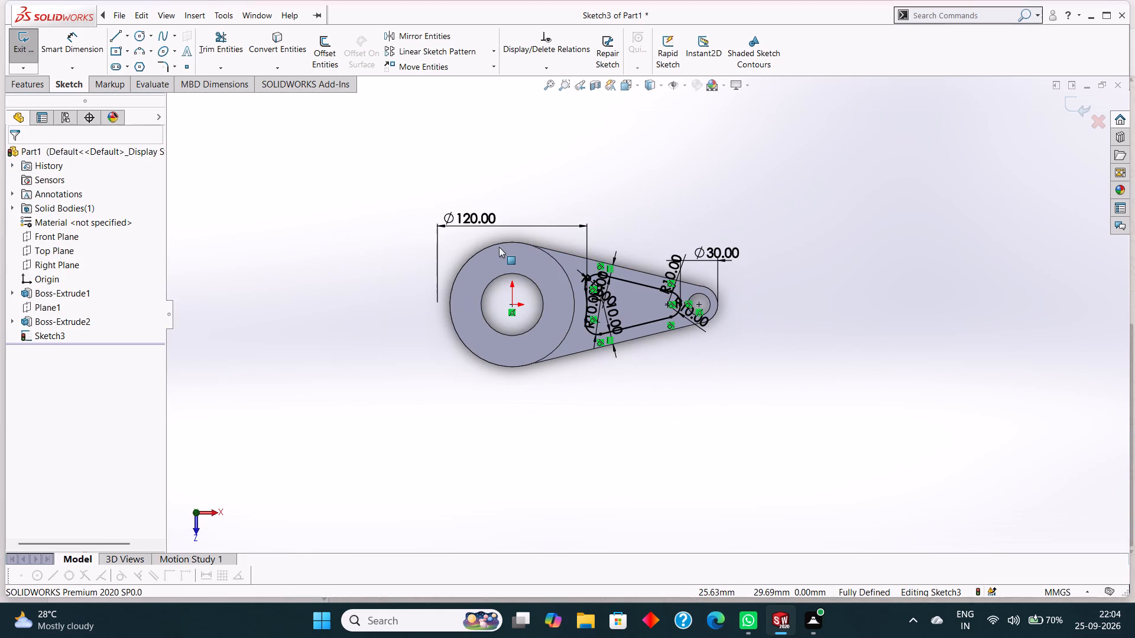
pyautogui.scroll(-2, 504, 262)
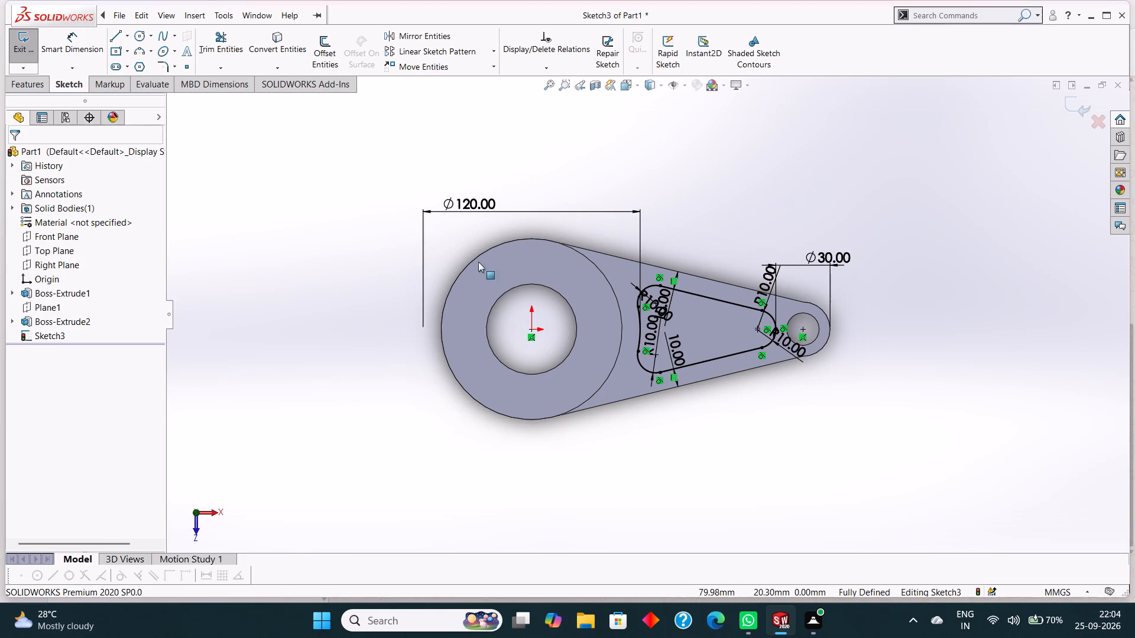
pyautogui.click(28, 84)
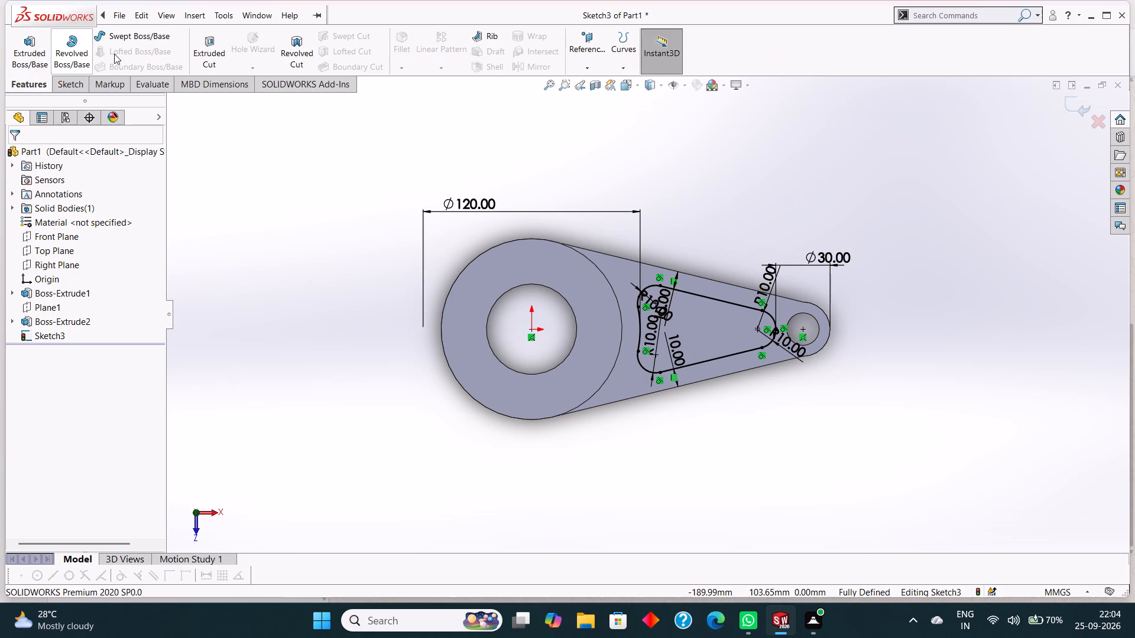
pyautogui.click(196, 52)
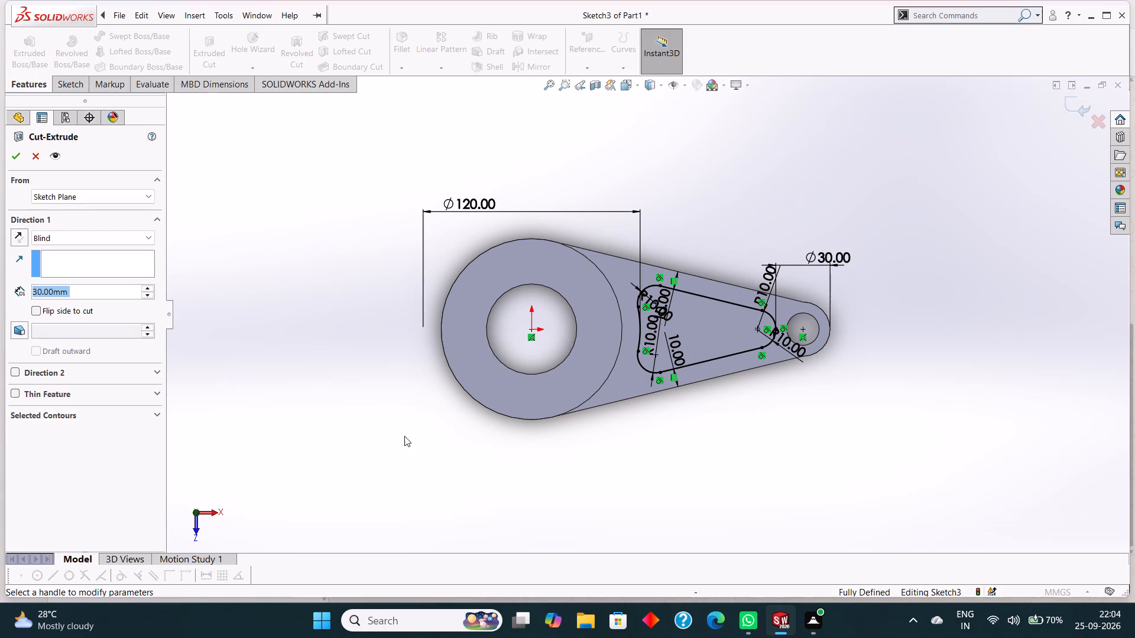
pyautogui.moveTo(463, 480); pyautogui.dragTo(481, 252, button='middle')
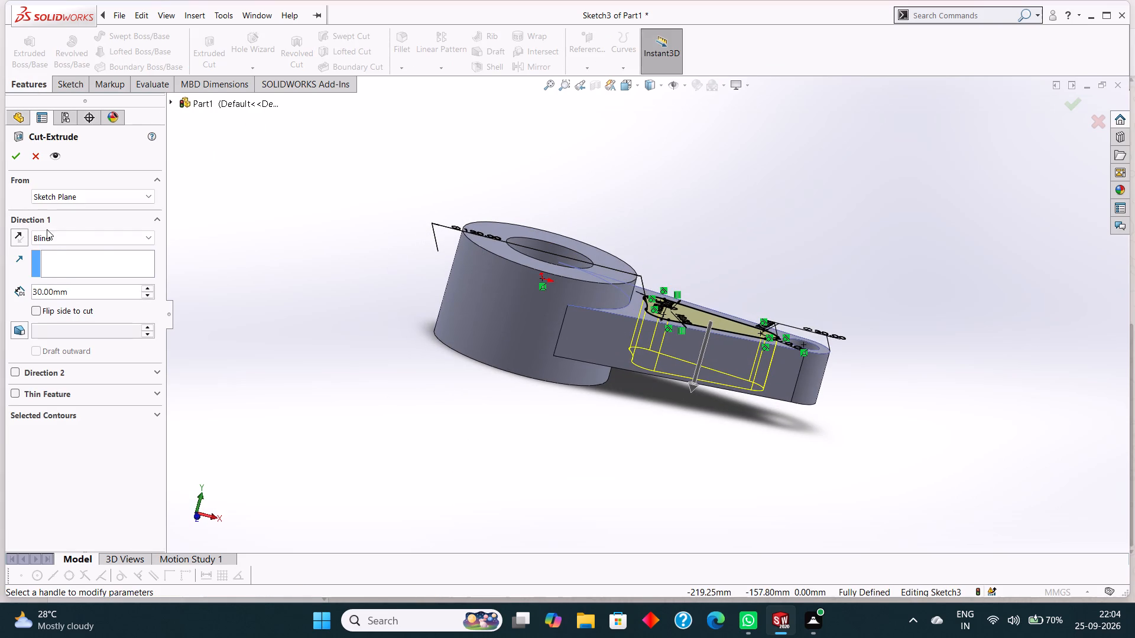
pyautogui.click(57, 237)
pyautogui.click(60, 256)
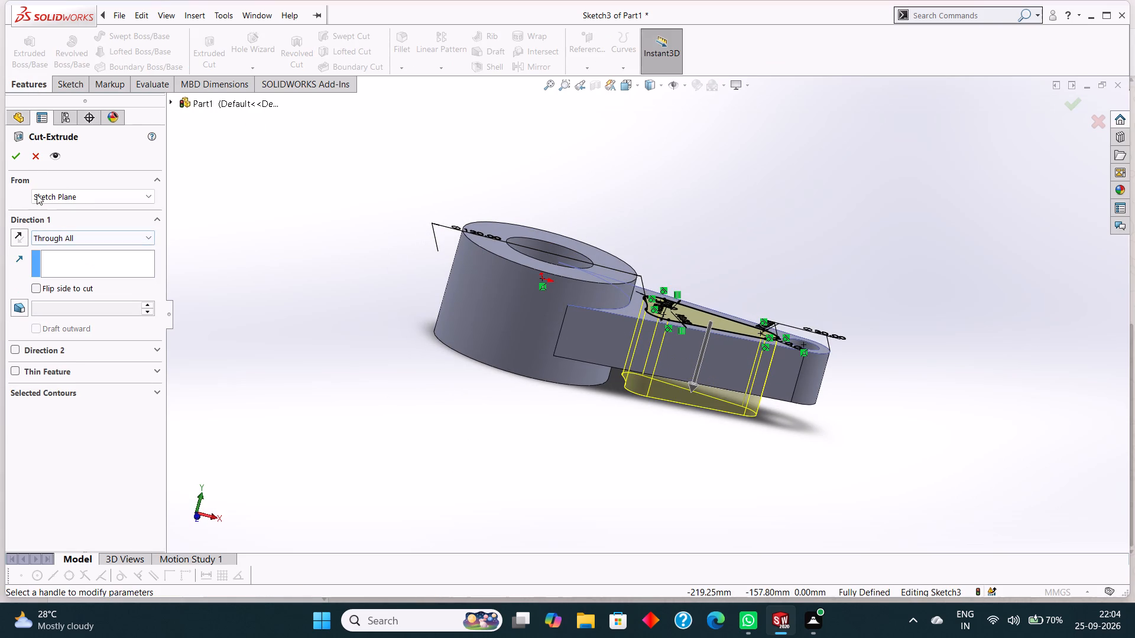
pyautogui.click(18, 161)
pyautogui.click(301, 358)
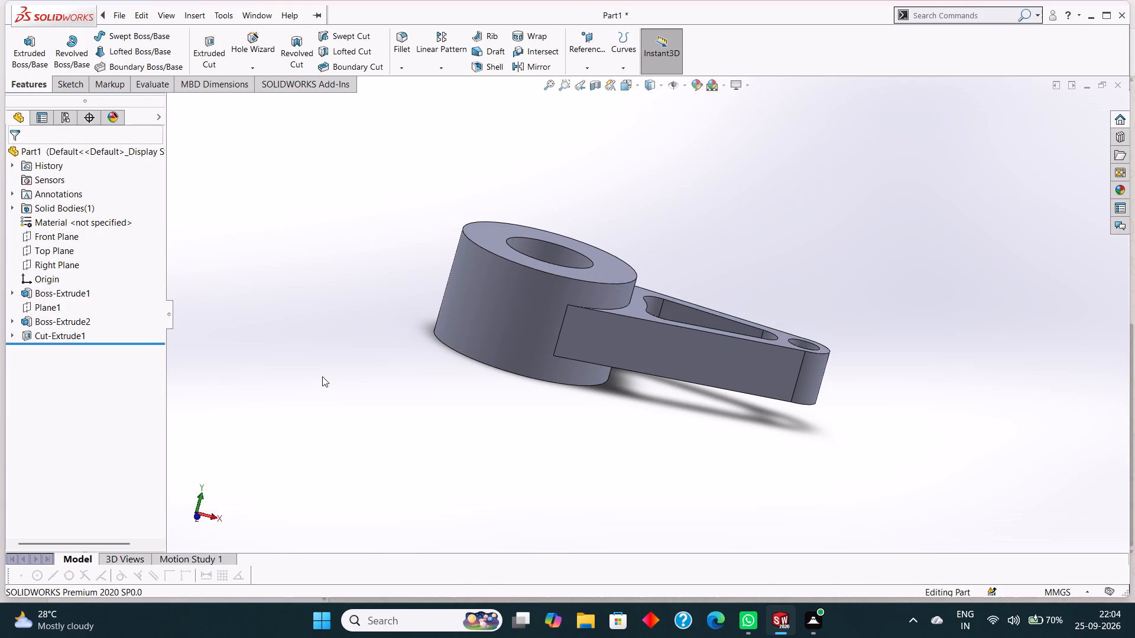
# Examine the arm's new cutout and the overall part from an angled view.
pyautogui.moveTo(322, 376); pyautogui.dragTo(318, 487, button='middle')
pyautogui.scroll(-1, 339, 483)
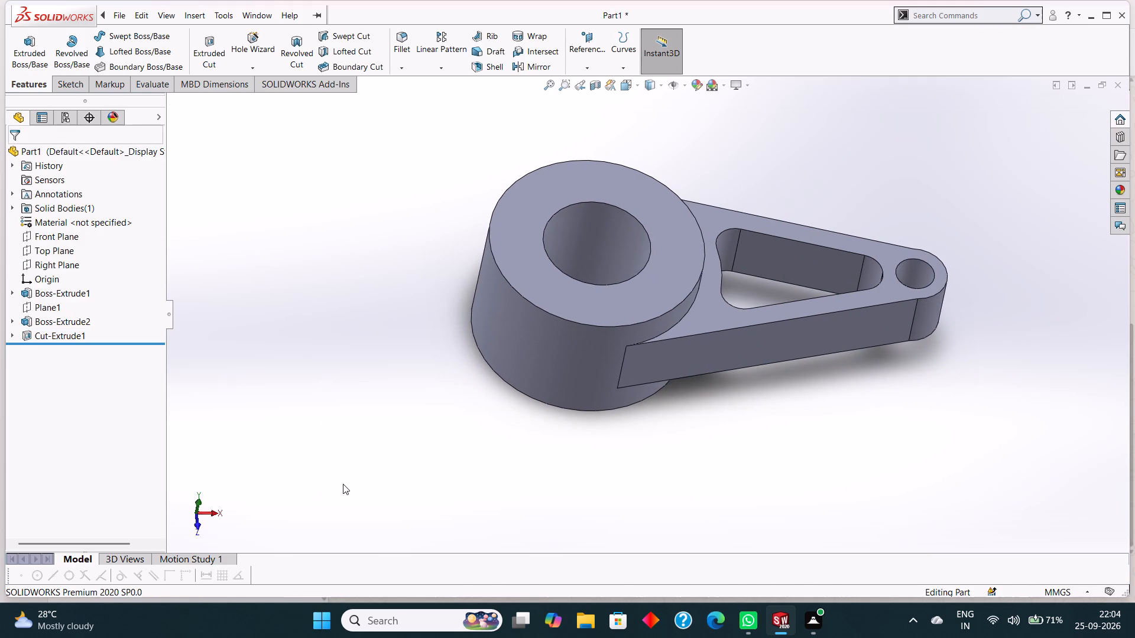
pyautogui.scroll(4, 343, 484)
pyautogui.scroll(-2, 352, 474)
pyautogui.scroll(3, 429, 457)
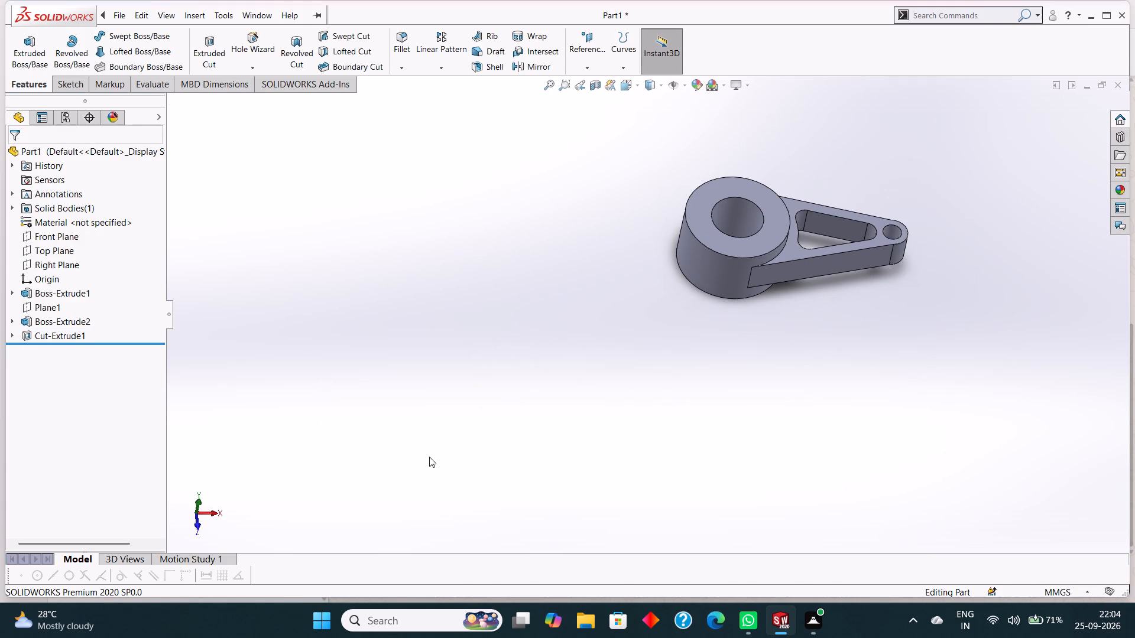
pyautogui.scroll(-1, 510, 416)
pyautogui.scroll(3, 506, 419)
pyautogui.scroll(-1, 539, 390)
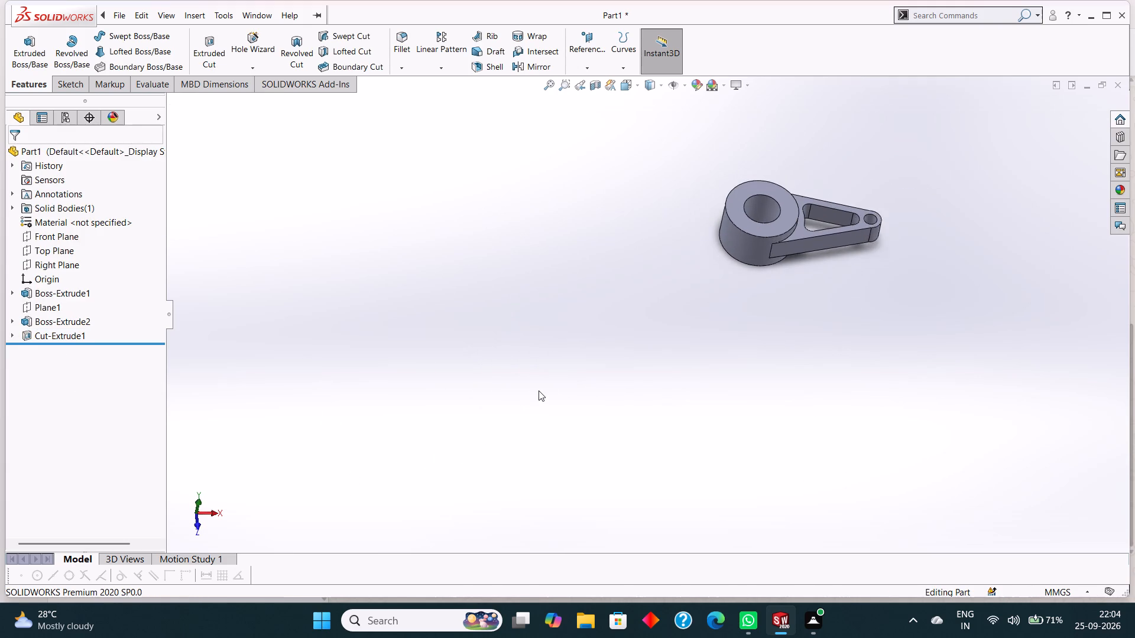
pyautogui.scroll(-1, 539, 390)
pyautogui.scroll(3, 539, 389)
pyautogui.scroll(1, 617, 318)
pyautogui.scroll(-6, 746, 243)
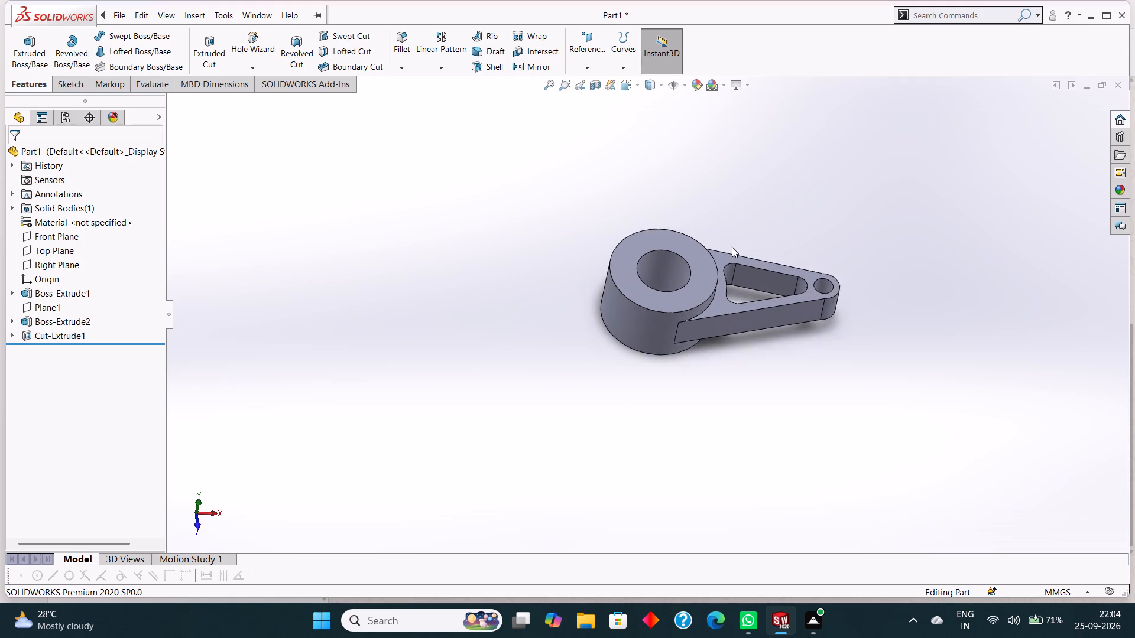
pyautogui.scroll(-1, 732, 247)
# Start a new sketch on the hollow cylinder's top face, viewed normal to the face.
pyautogui.click(644, 245)
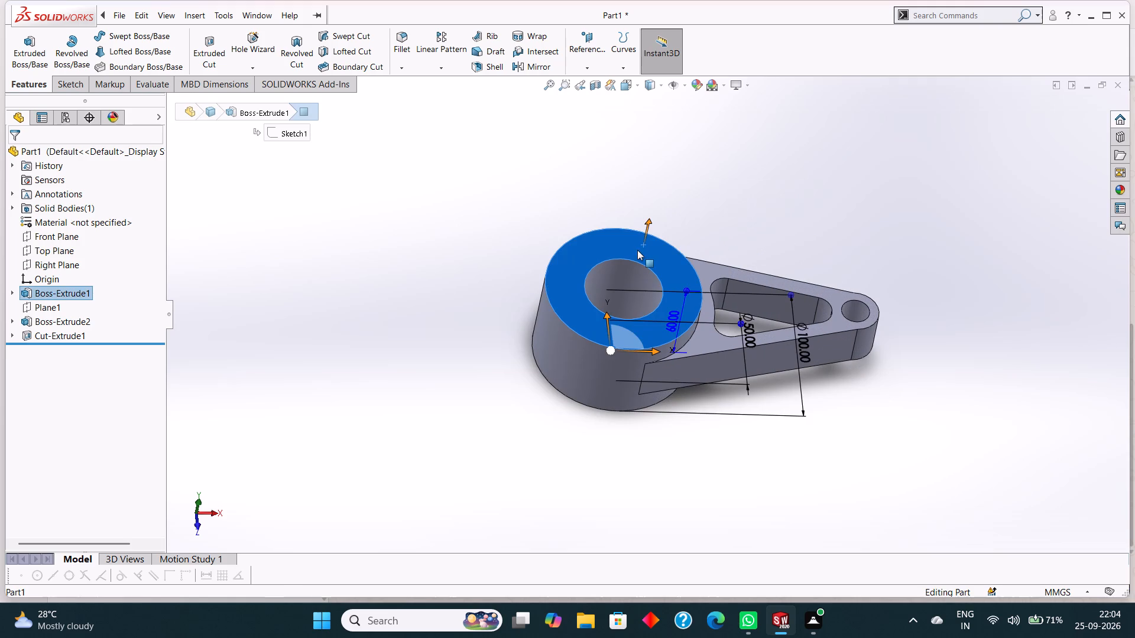
pyautogui.hotkey('ctrl', '8')
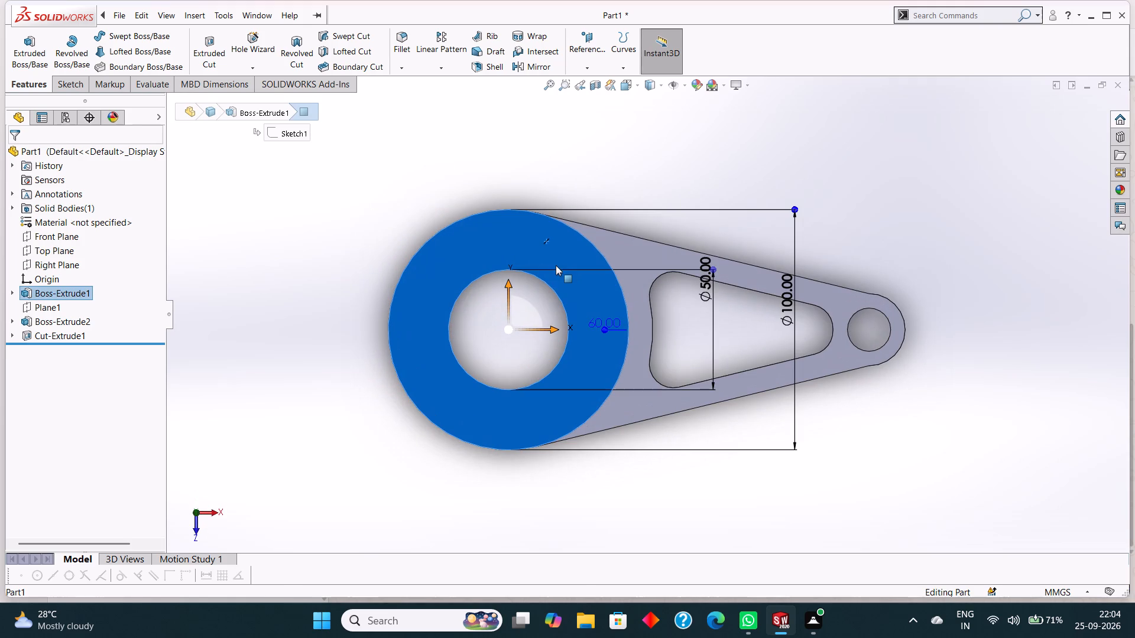
pyautogui.rightClick(553, 252)
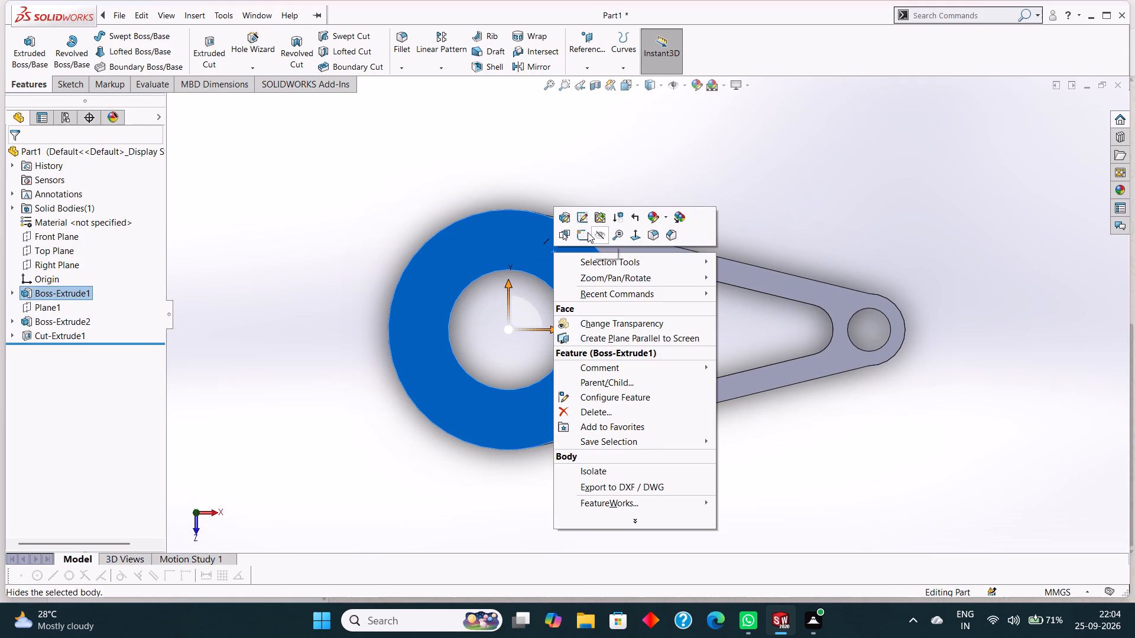
pyautogui.click(581, 232)
pyautogui.press('Escape')
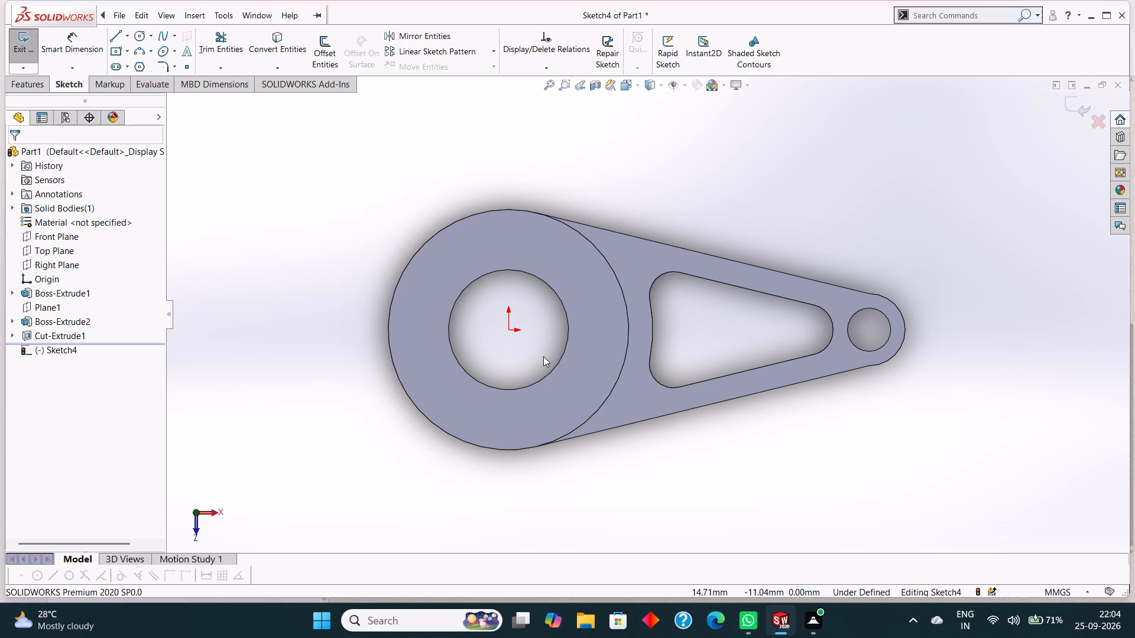
# Sketch a horizontal centerline about 68 mm long from the origin, extending past the cylinder's rim on the side opposite the arm.
pyautogui.click(129, 37)
pyautogui.click(139, 63)
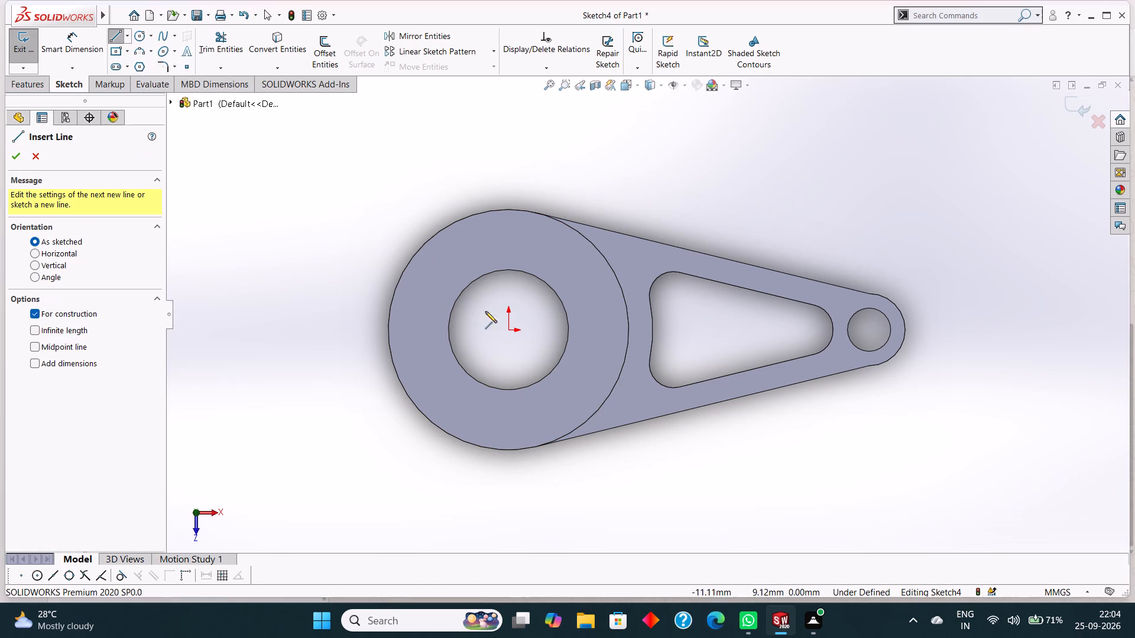
pyautogui.click(508, 331)
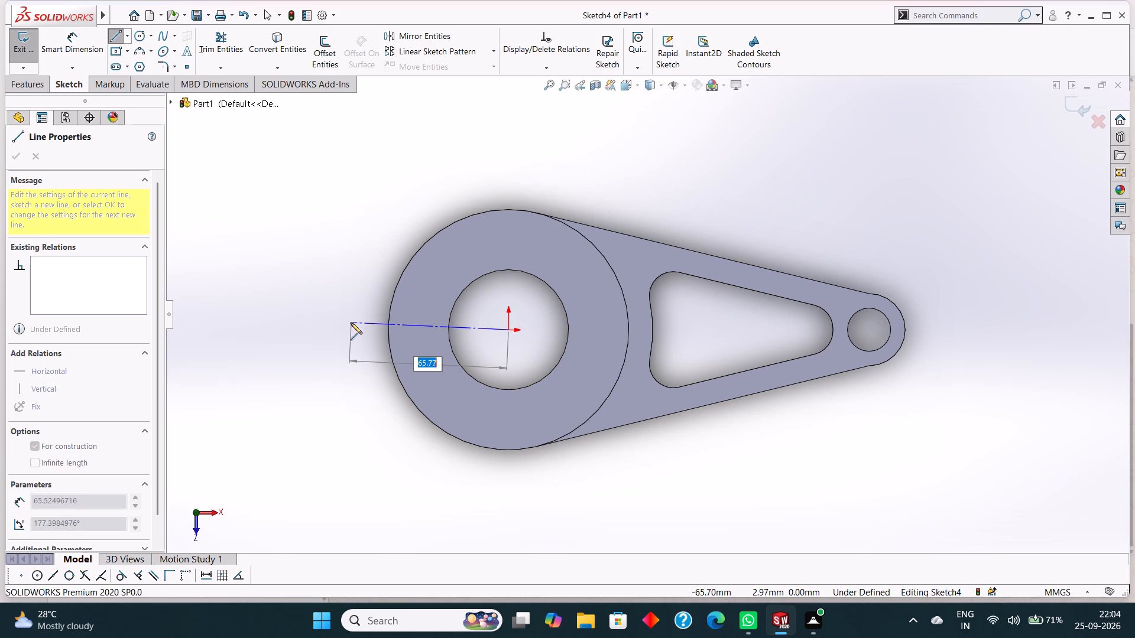
pyautogui.click(345, 332)
pyautogui.rightClick(351, 352)
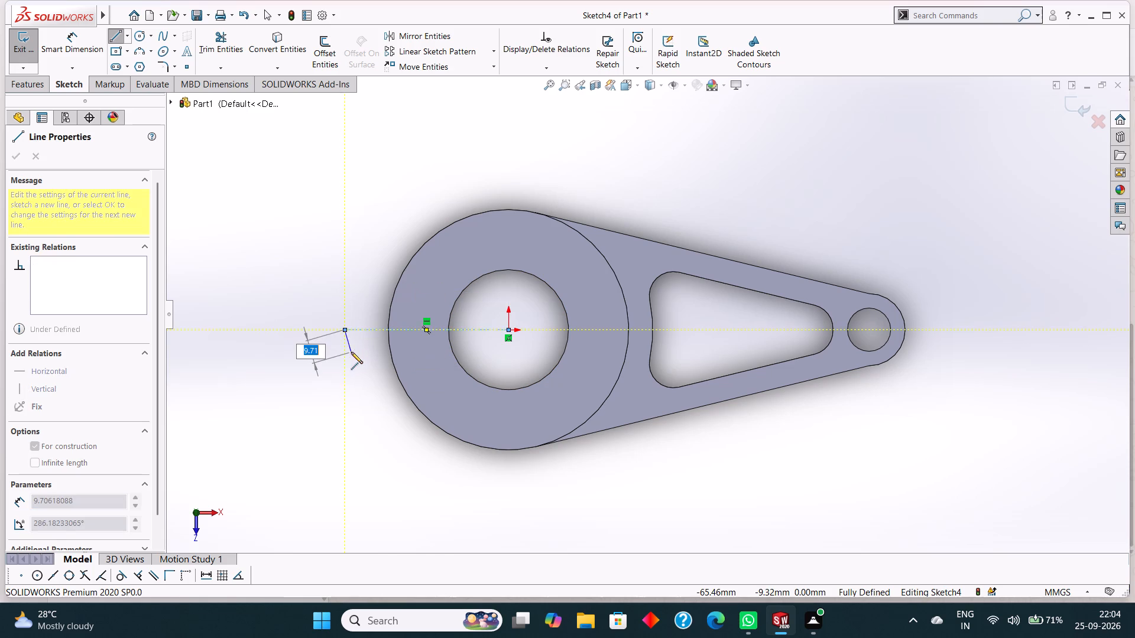
pyautogui.click(365, 364)
# Sketch a slanted centerline about 75 mm long from the origin, running below the horizontal centerline and past the cylinder's rim.
pyautogui.scroll(3, 422, 370)
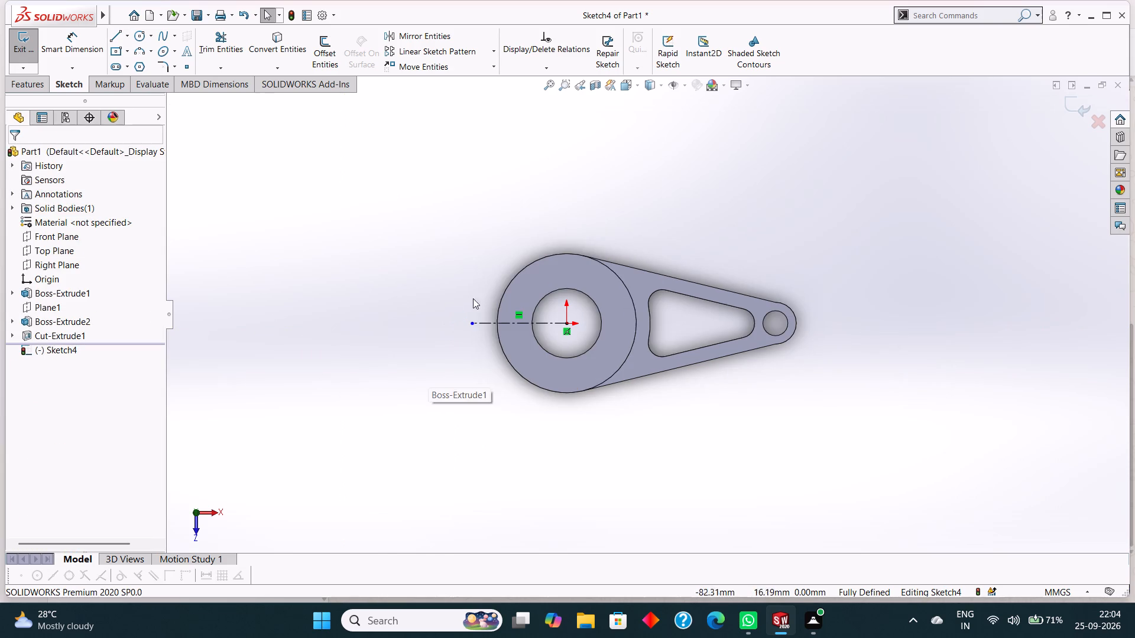
pyautogui.scroll(-1, 538, 289)
pyautogui.scroll(-2, 631, 337)
pyautogui.scroll(1, 565, 324)
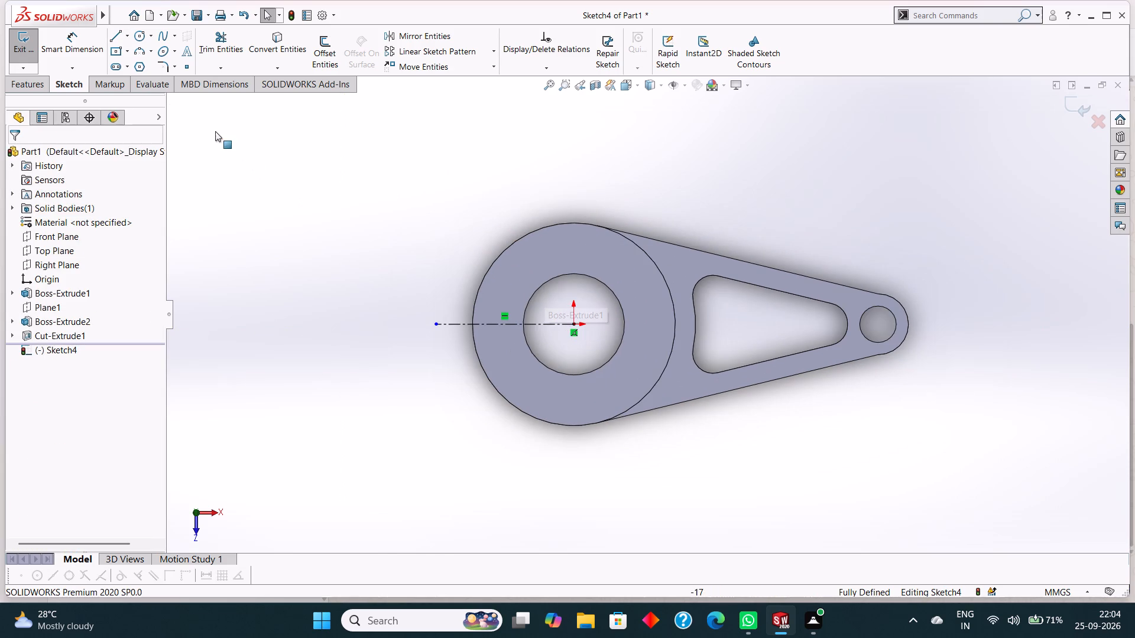
pyautogui.click(125, 34)
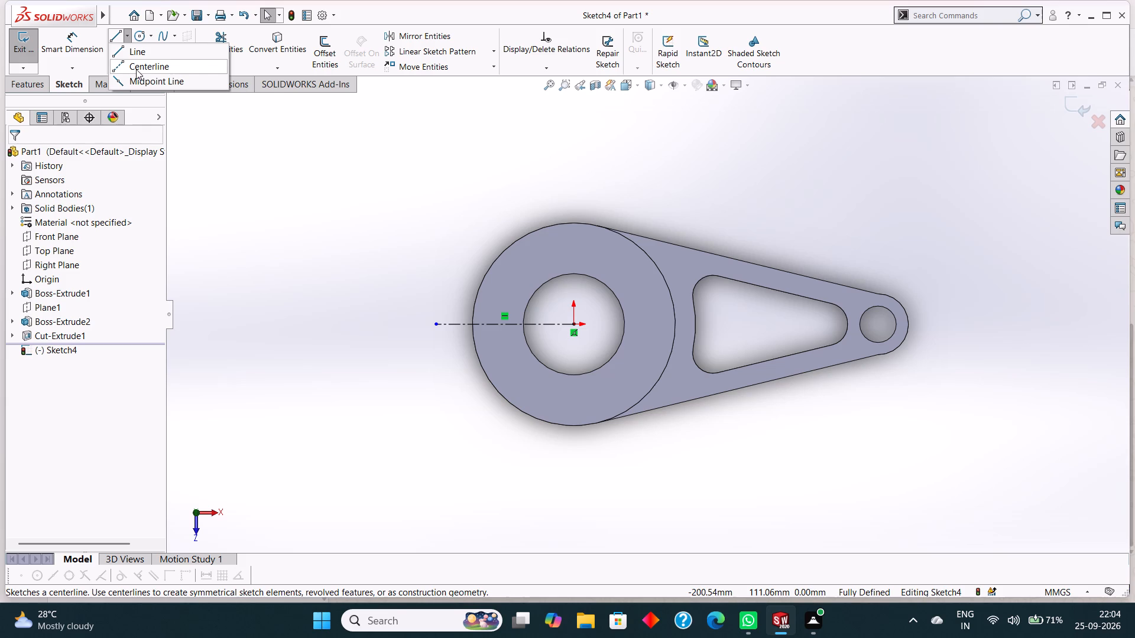
pyautogui.click(136, 69)
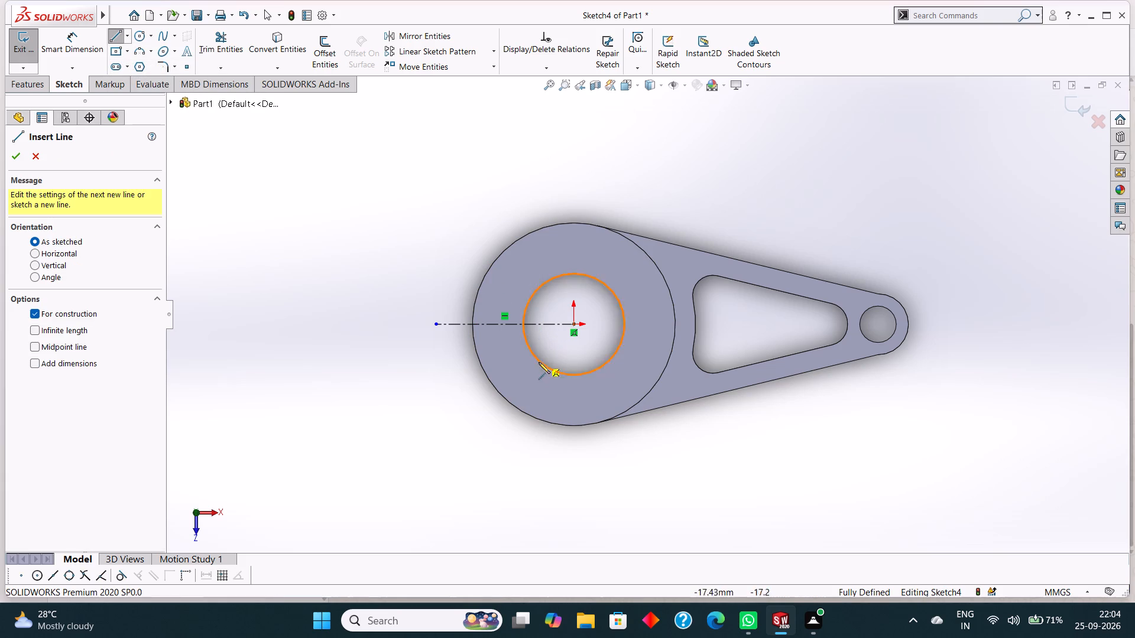
pyautogui.click(571, 324)
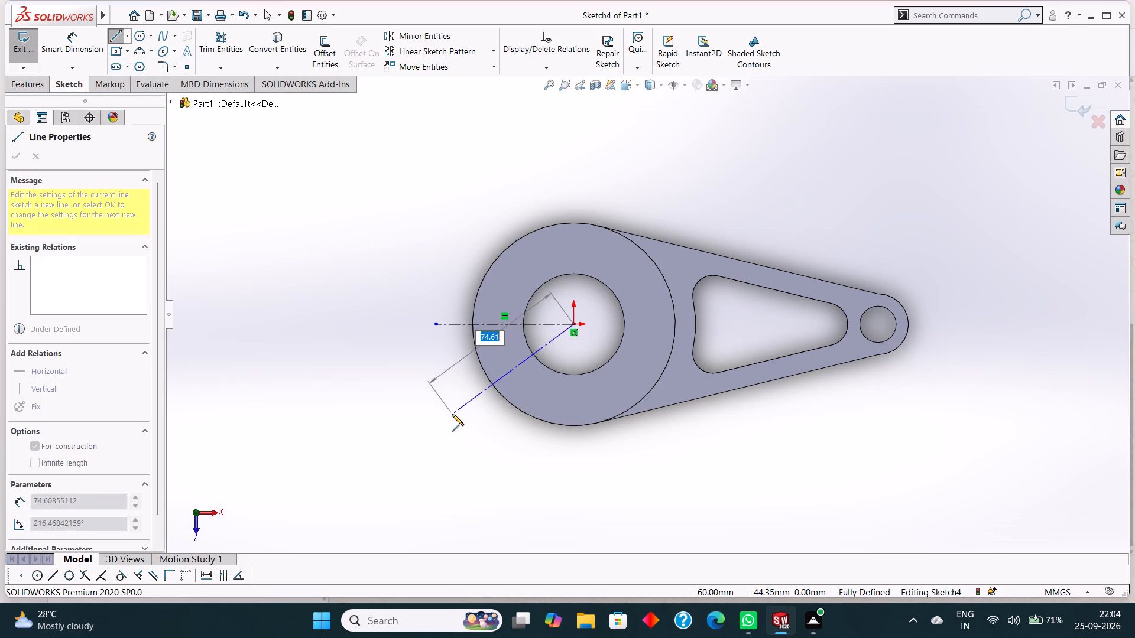
pyautogui.click(452, 414)
pyautogui.rightClick(489, 466)
pyautogui.click(513, 469)
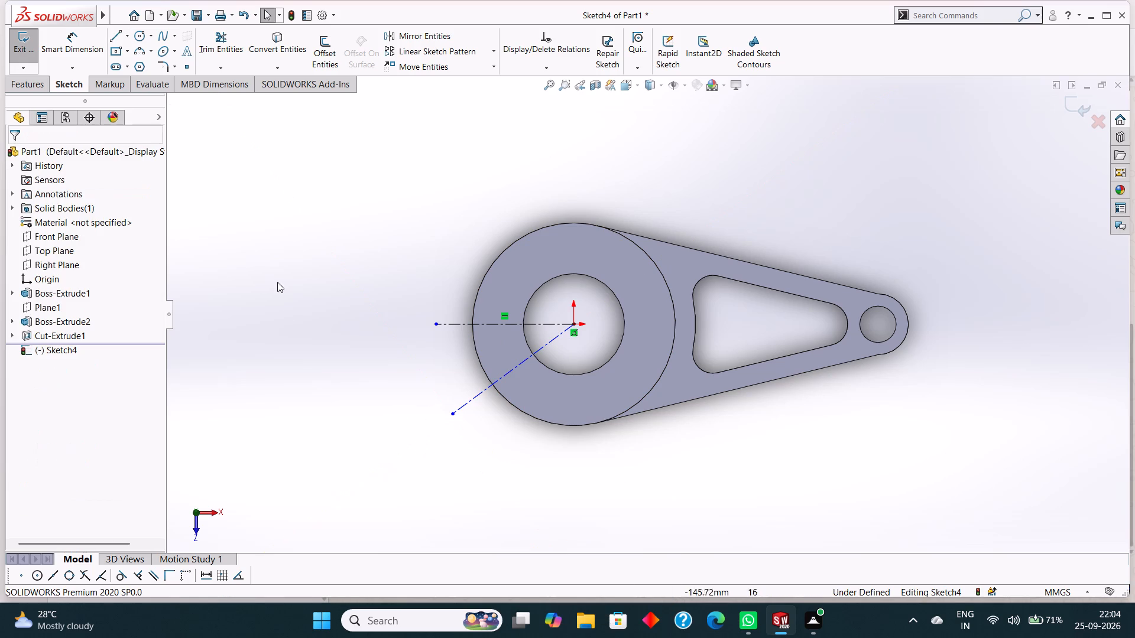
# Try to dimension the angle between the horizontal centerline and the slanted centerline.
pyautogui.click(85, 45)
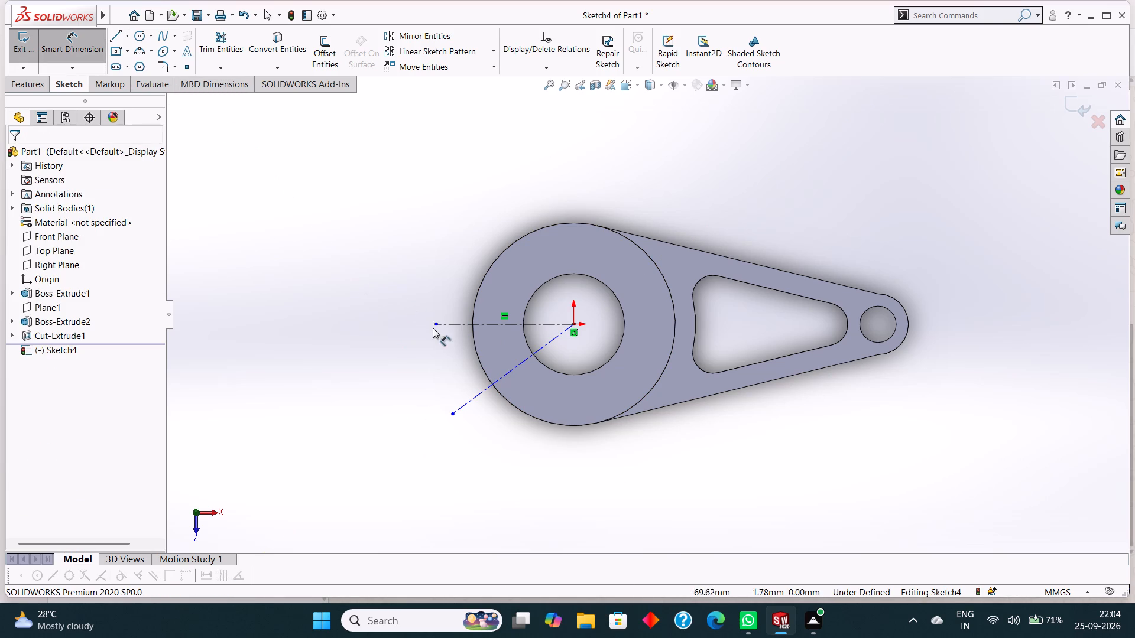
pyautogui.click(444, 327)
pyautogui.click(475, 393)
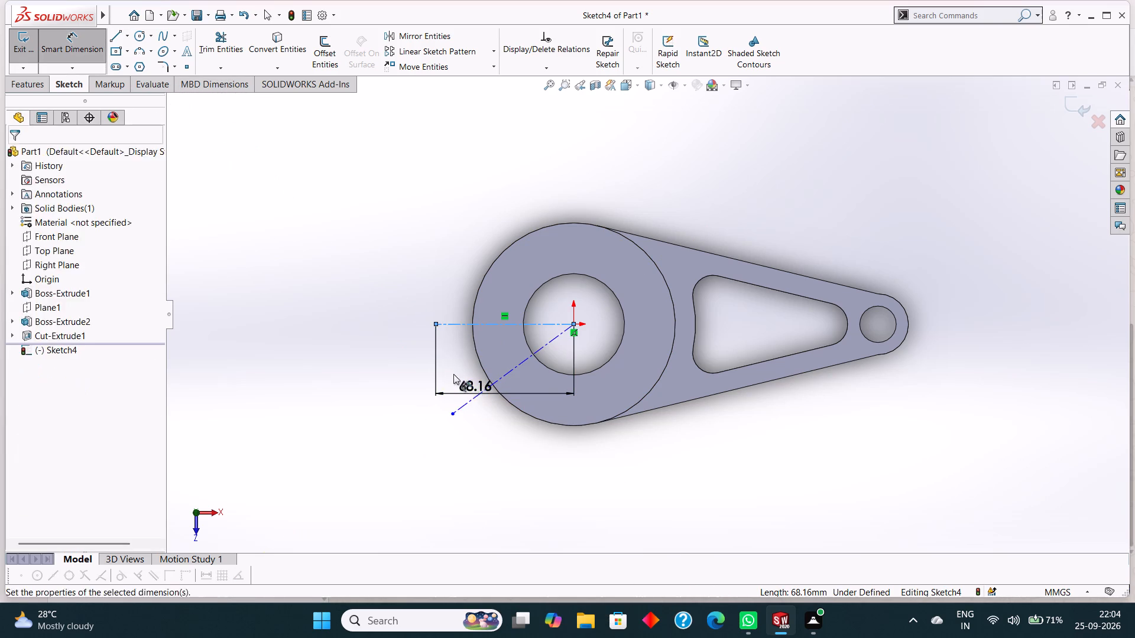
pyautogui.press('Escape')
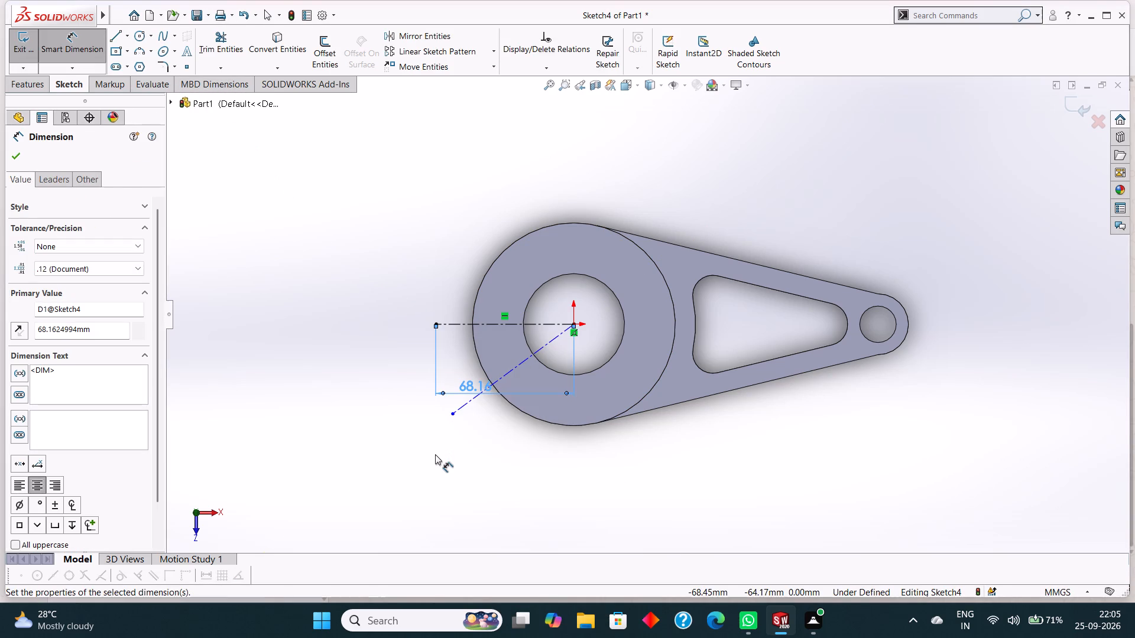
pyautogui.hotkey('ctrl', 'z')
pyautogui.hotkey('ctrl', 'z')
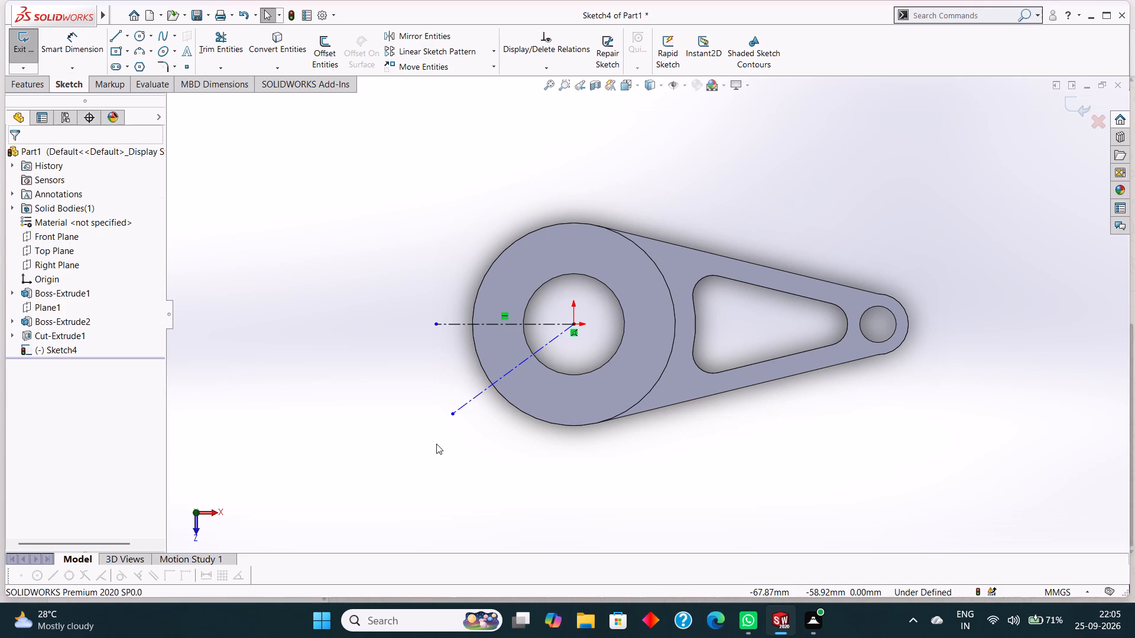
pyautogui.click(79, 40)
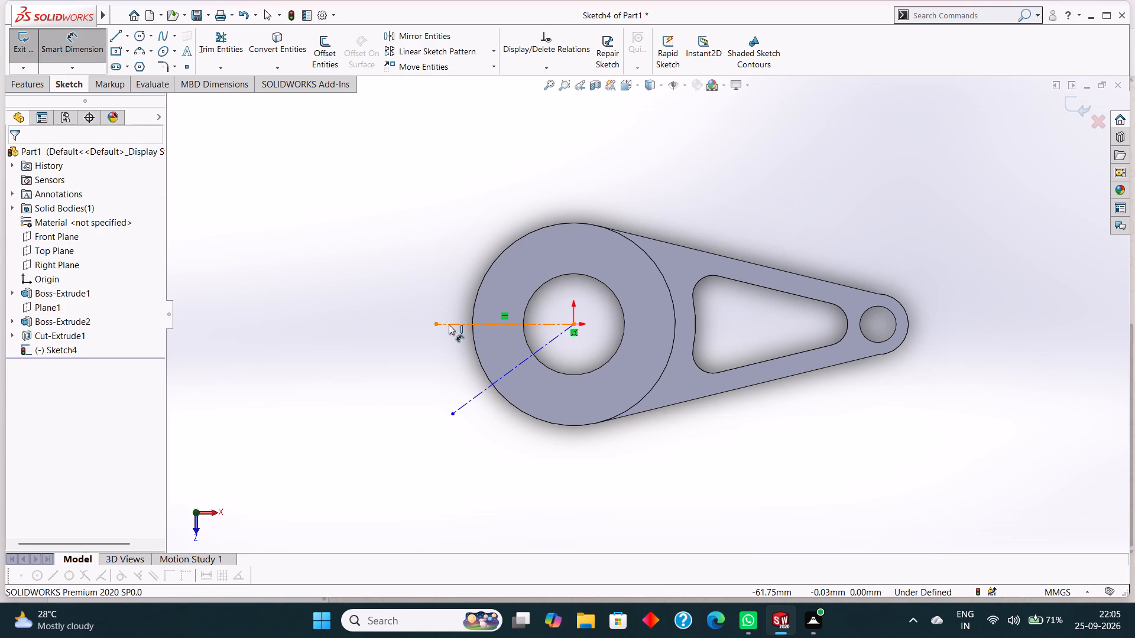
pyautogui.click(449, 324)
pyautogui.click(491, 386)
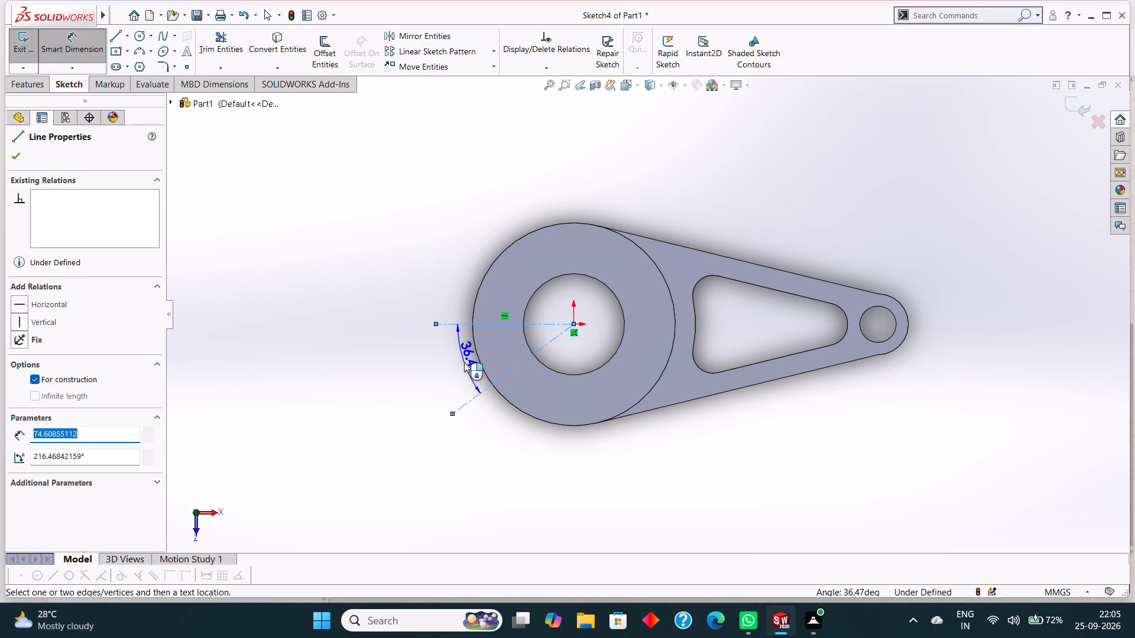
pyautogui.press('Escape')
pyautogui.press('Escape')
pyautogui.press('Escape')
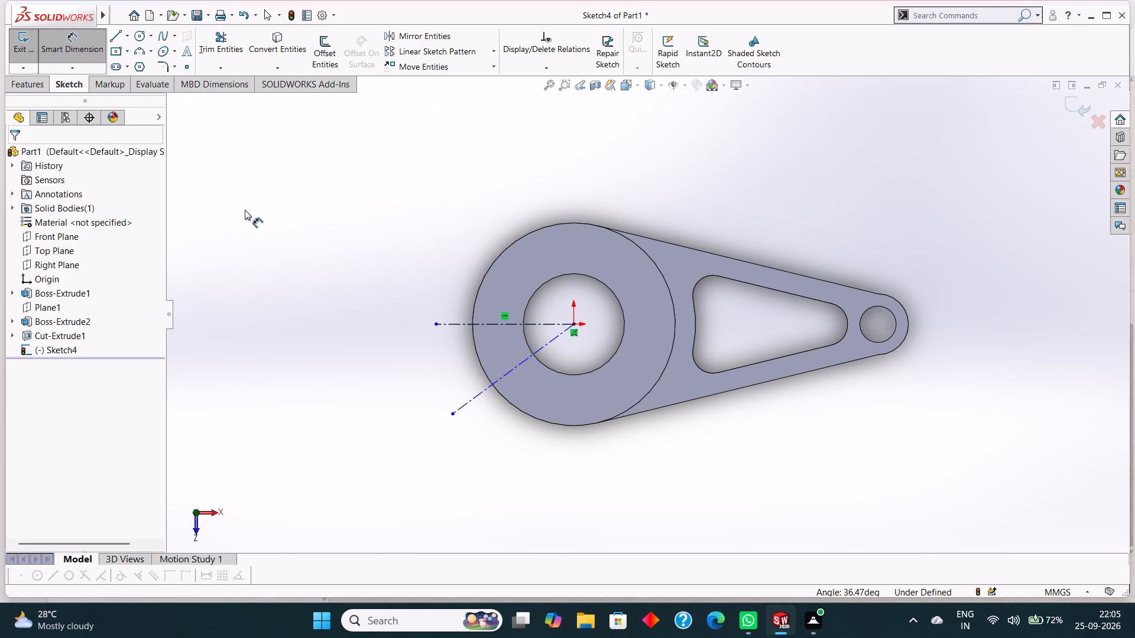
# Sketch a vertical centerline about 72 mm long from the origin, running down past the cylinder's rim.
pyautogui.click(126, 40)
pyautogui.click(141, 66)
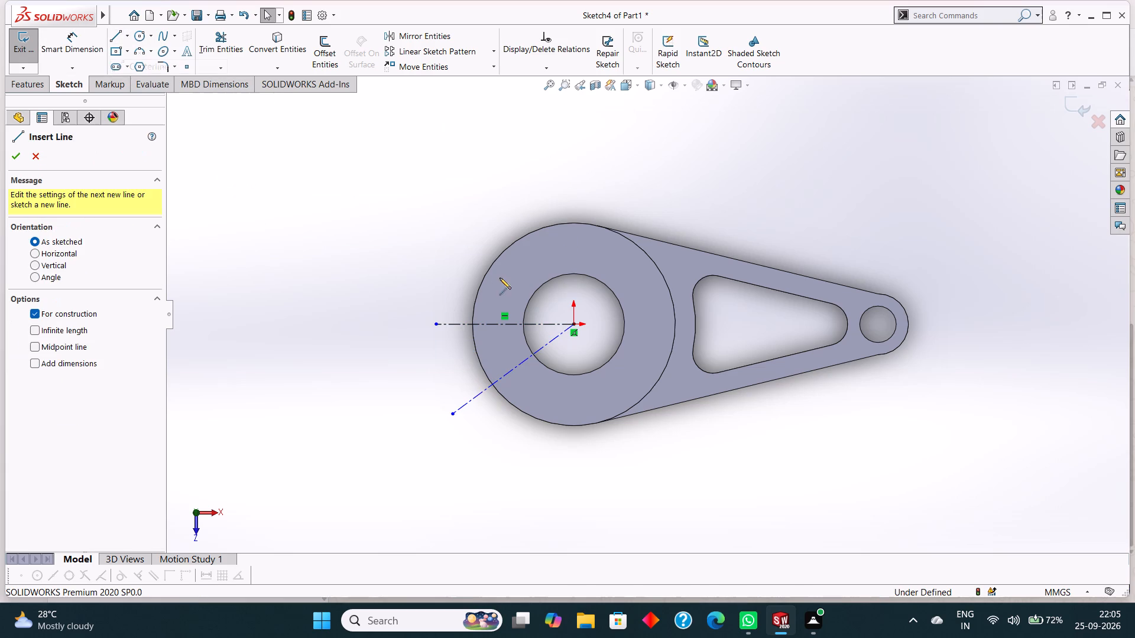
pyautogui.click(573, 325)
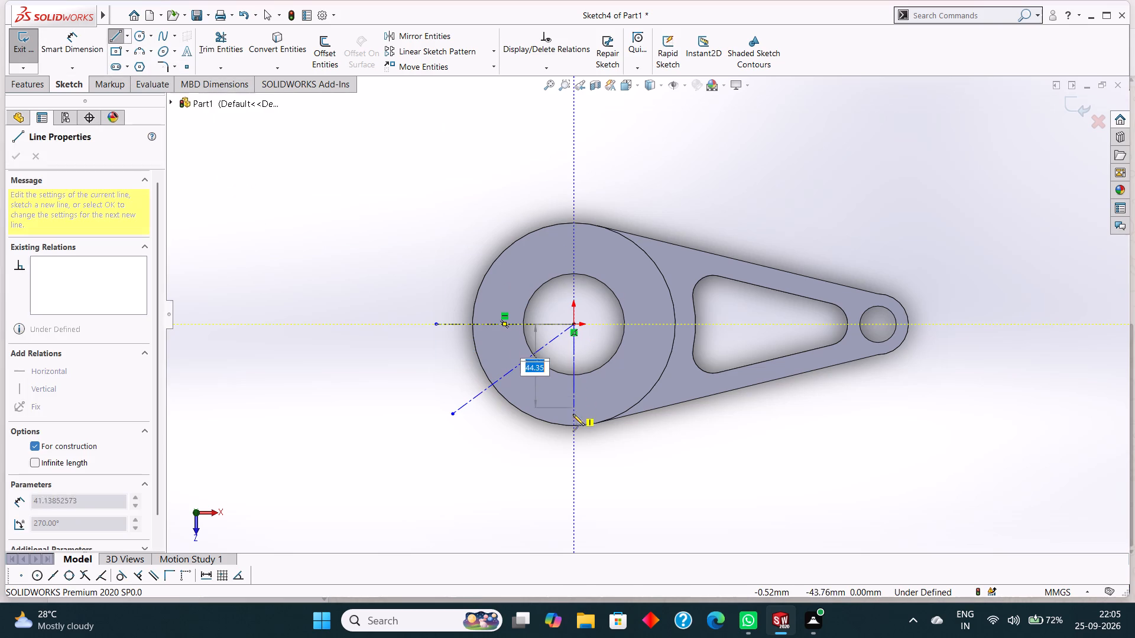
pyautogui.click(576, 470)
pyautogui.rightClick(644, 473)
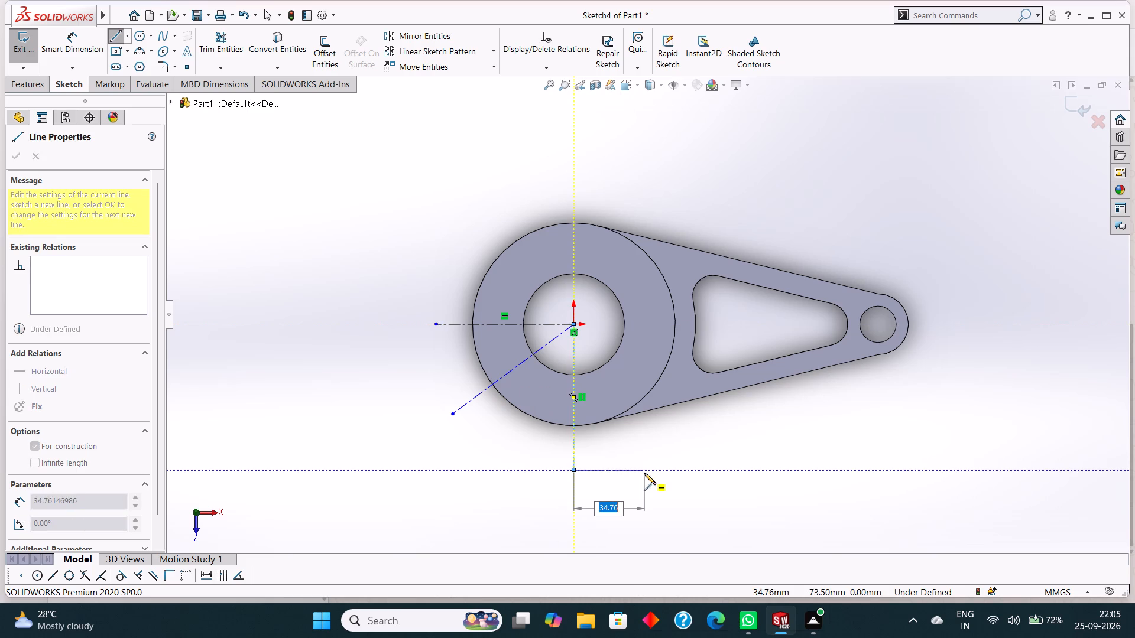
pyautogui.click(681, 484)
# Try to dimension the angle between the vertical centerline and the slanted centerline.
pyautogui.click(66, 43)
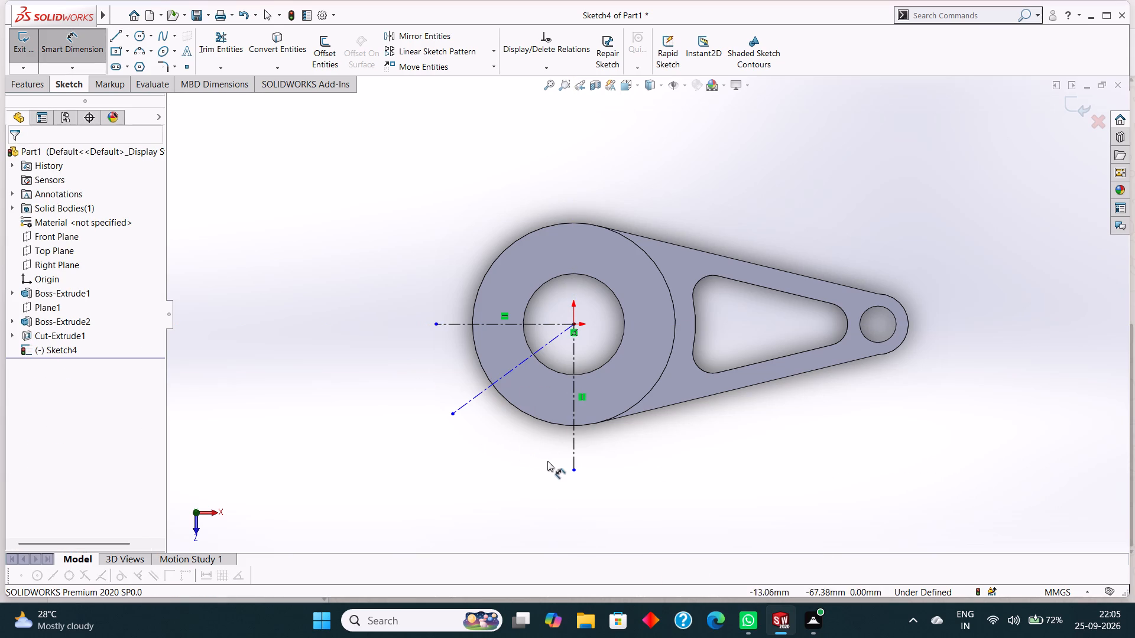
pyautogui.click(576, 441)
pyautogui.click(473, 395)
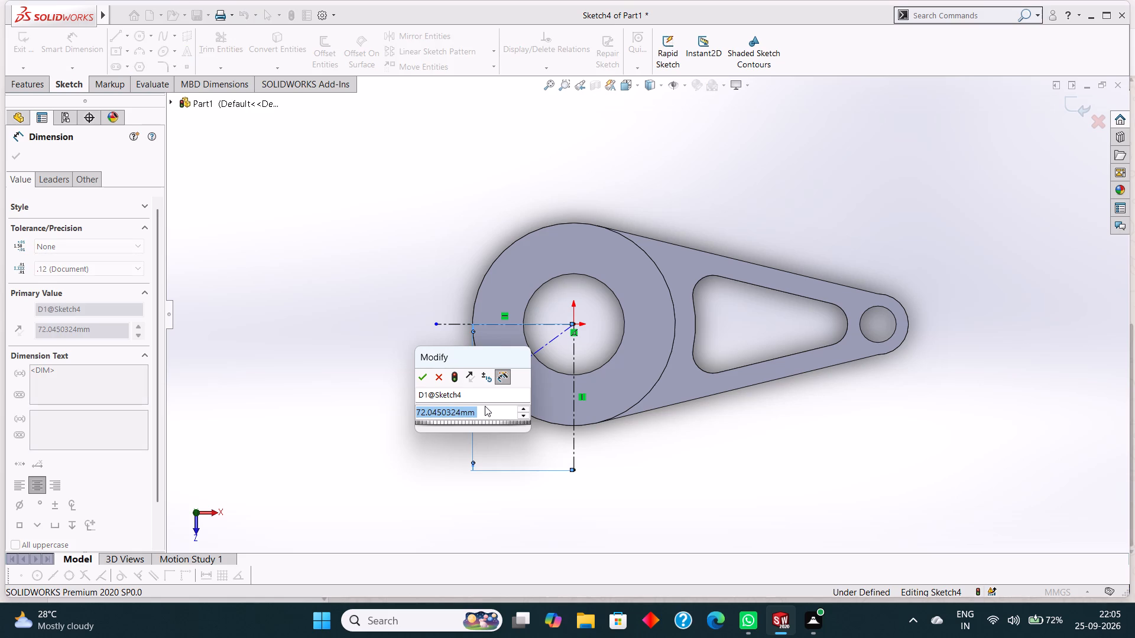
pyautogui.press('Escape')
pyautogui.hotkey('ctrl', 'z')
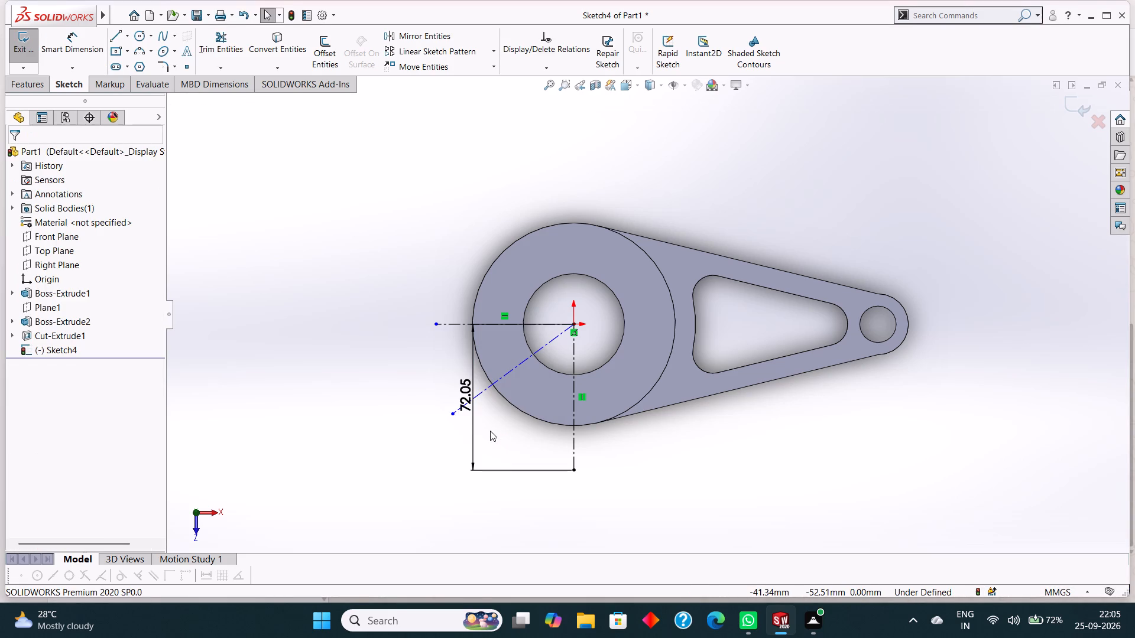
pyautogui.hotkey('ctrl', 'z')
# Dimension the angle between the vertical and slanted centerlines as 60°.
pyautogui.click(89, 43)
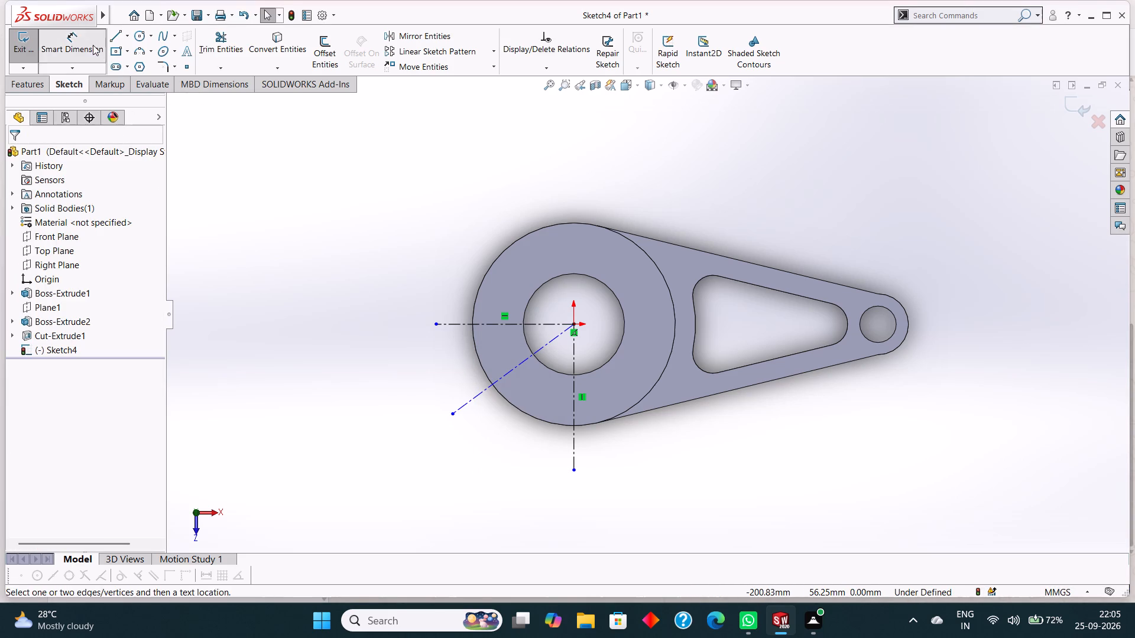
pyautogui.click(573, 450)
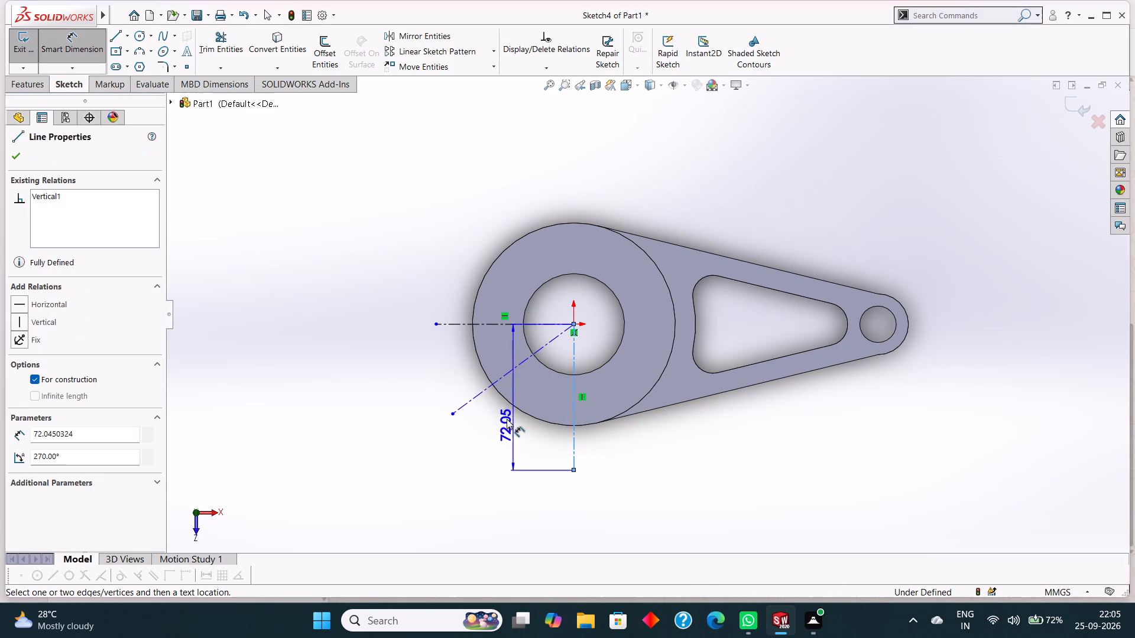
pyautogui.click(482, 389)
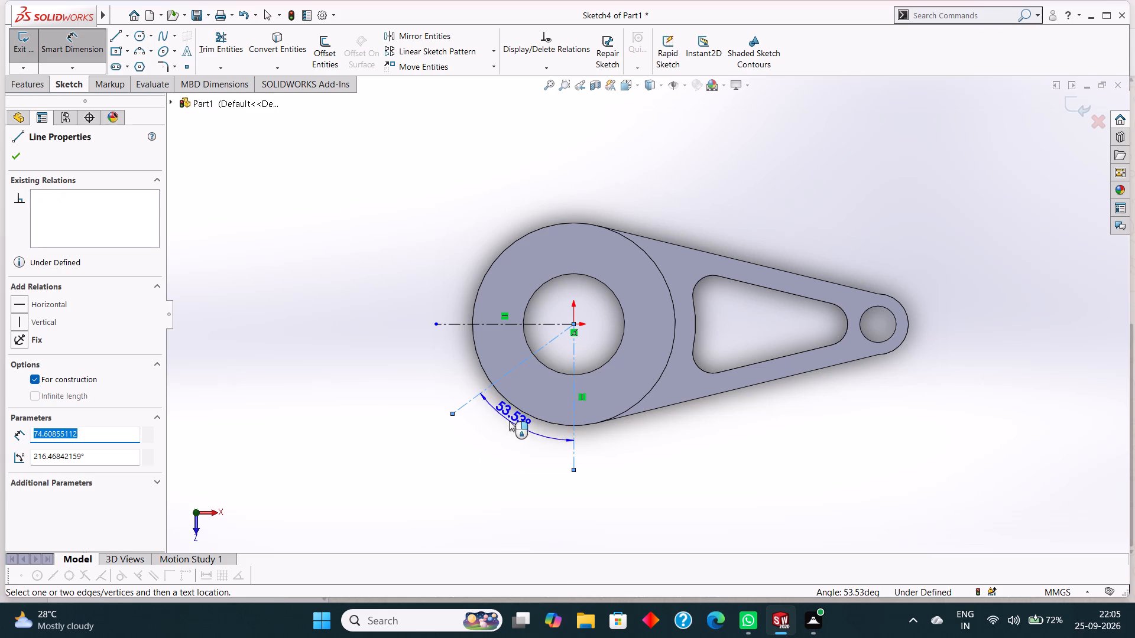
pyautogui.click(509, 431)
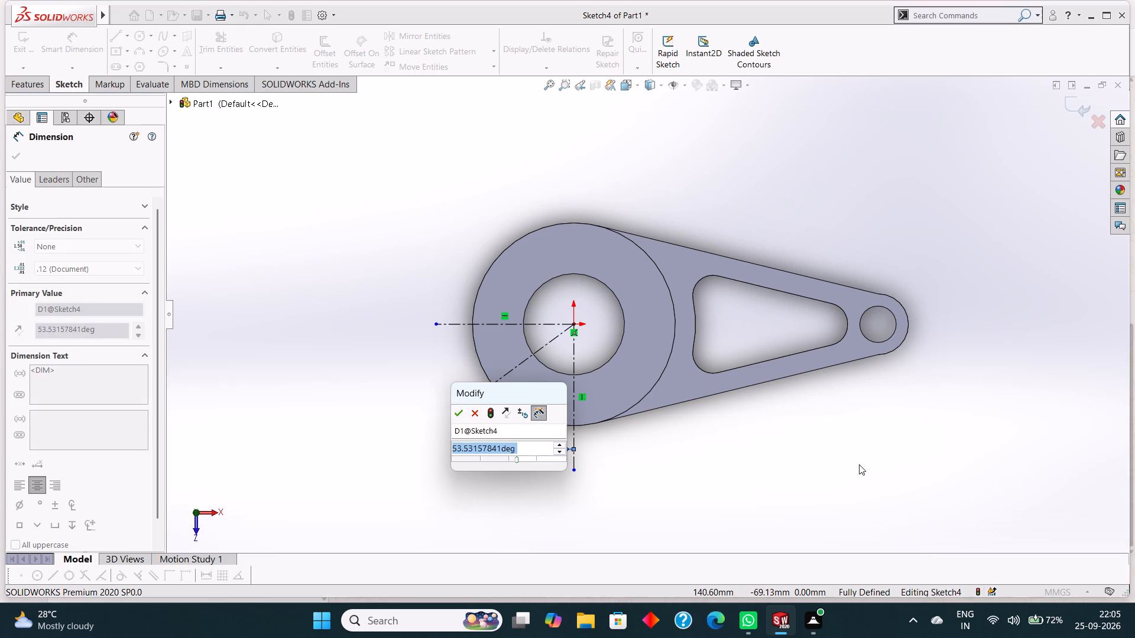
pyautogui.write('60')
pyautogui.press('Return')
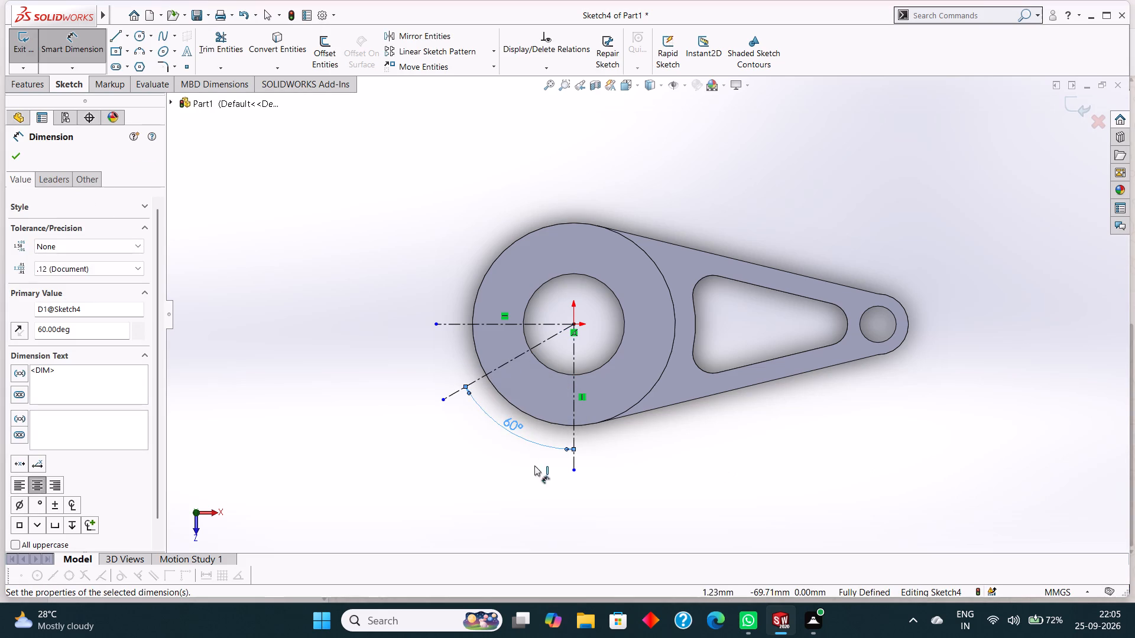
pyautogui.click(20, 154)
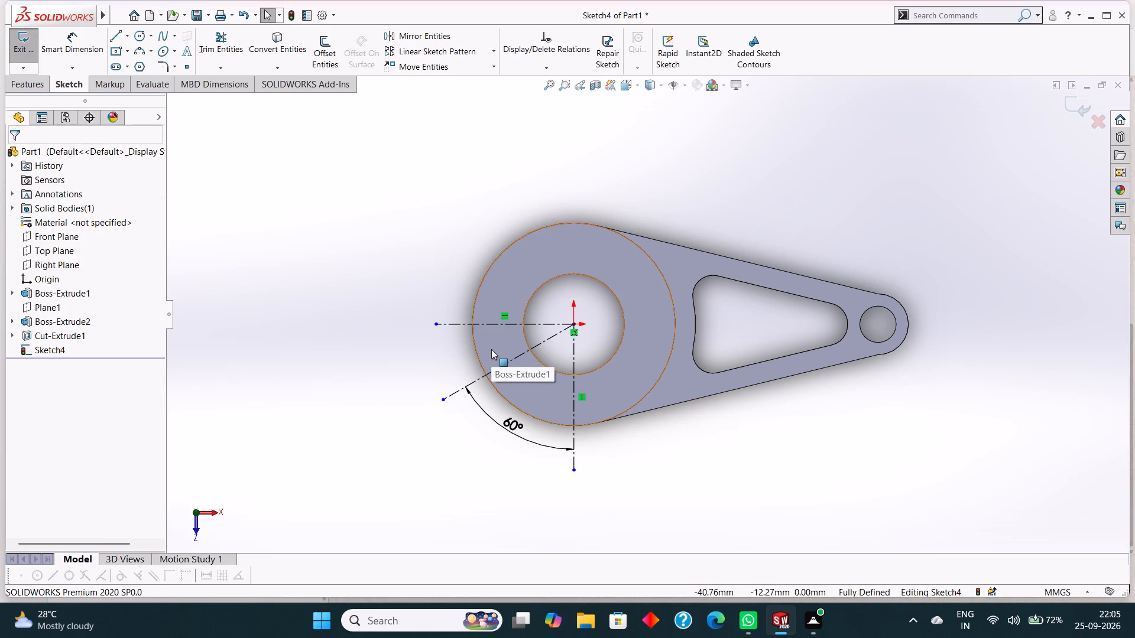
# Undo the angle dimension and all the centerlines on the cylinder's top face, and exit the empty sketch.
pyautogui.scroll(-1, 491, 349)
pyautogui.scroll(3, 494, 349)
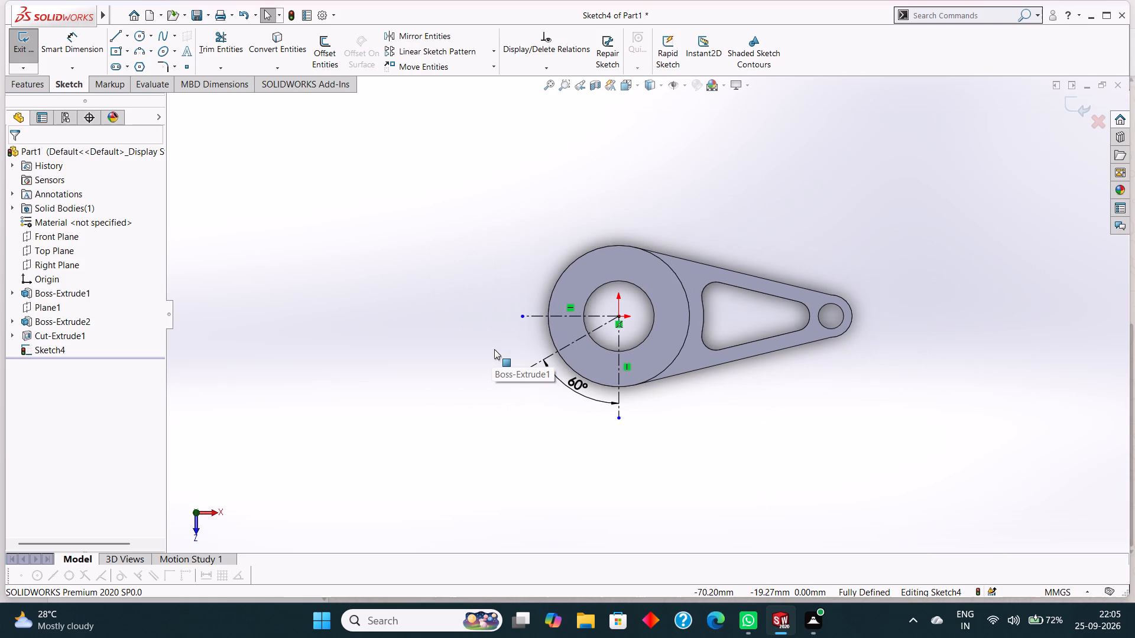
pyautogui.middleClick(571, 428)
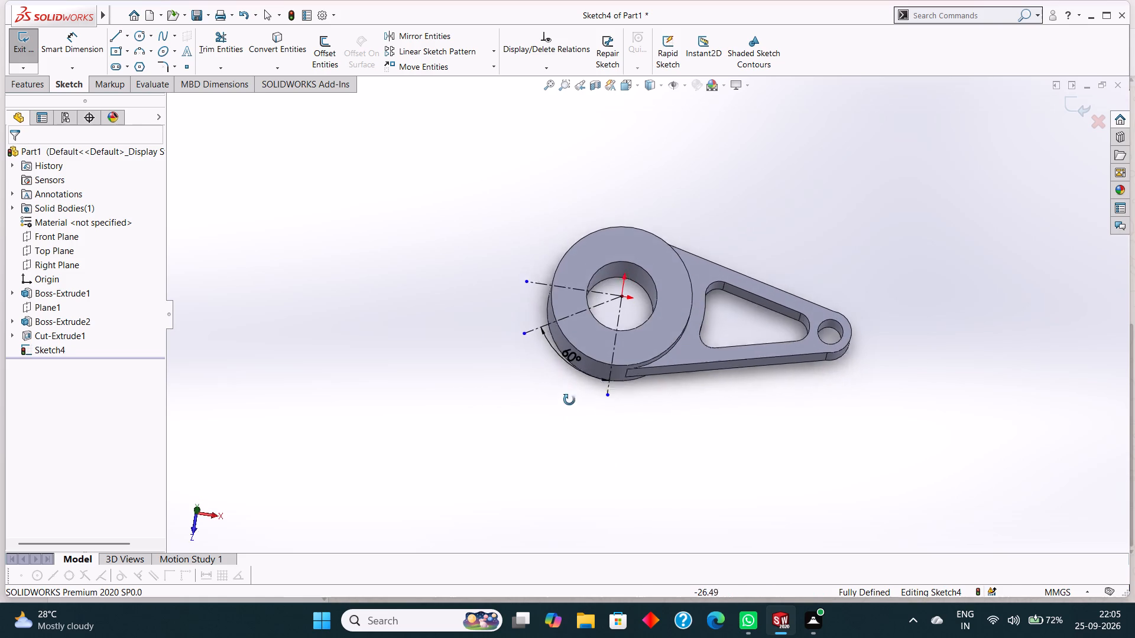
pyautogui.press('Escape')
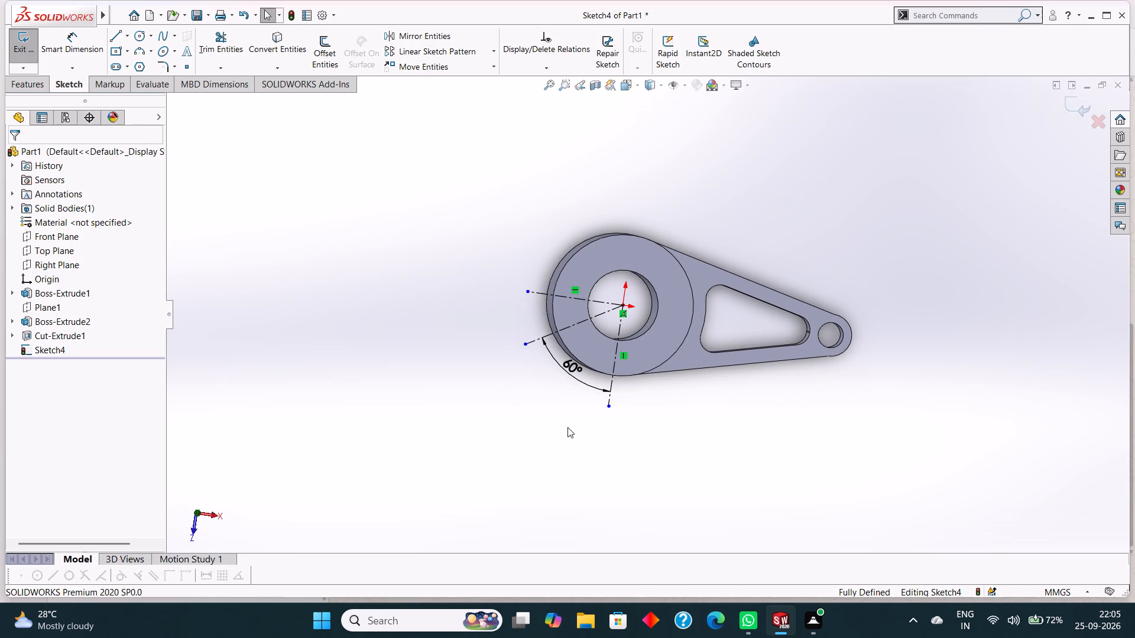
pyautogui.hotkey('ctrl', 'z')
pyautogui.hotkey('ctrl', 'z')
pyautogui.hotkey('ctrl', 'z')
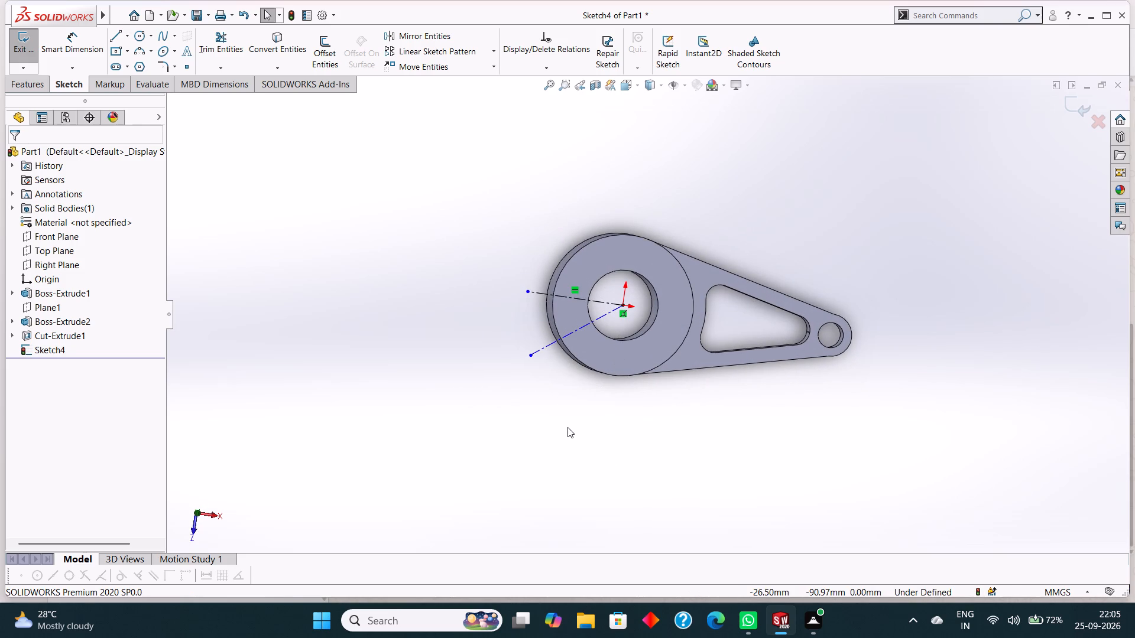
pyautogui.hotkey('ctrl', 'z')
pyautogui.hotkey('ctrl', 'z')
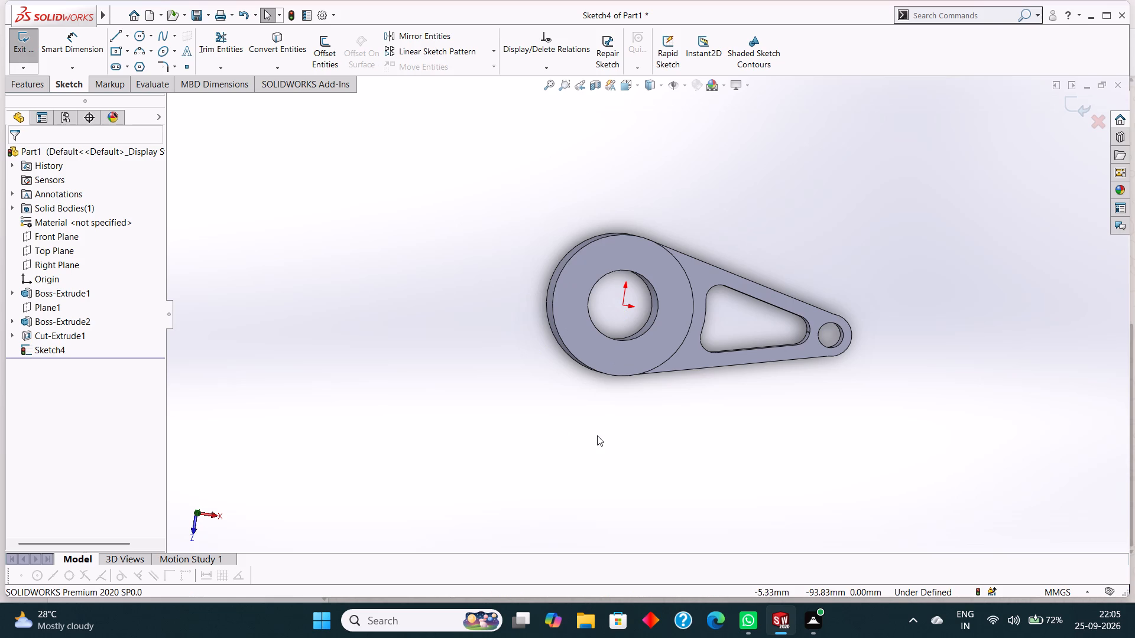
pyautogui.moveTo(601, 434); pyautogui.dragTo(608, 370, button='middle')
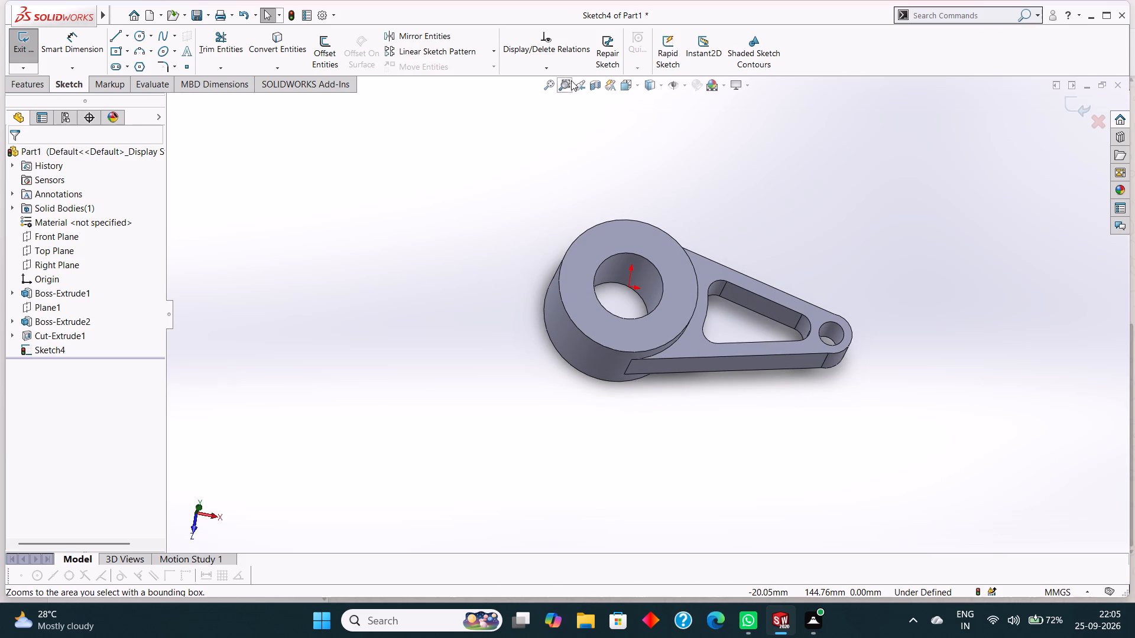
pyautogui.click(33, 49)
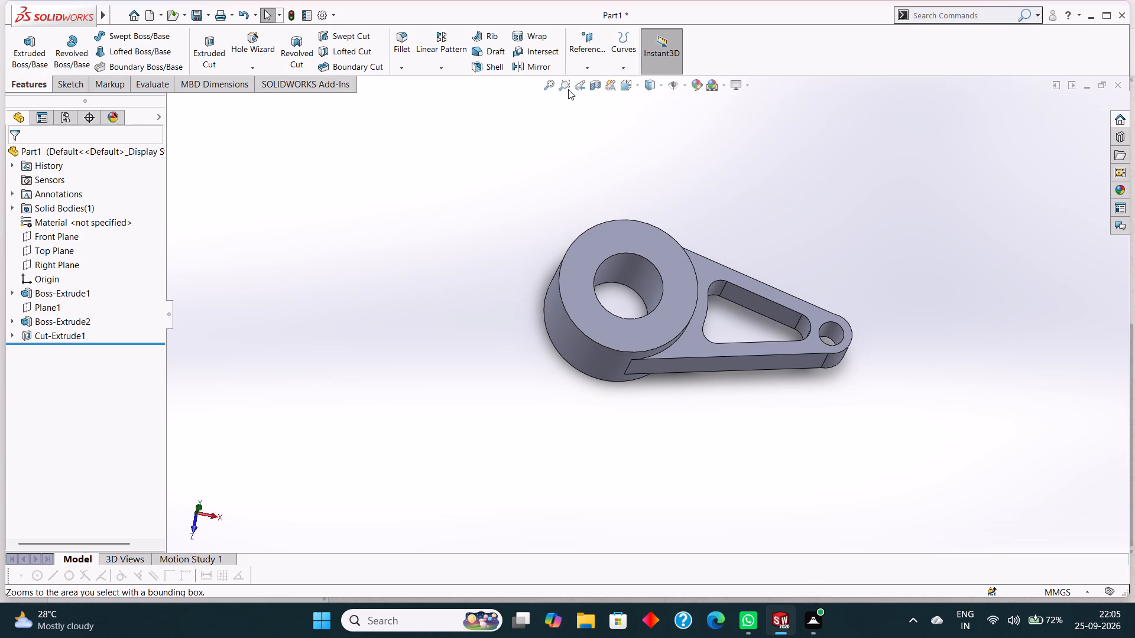
# Create a reference plane parallel to the Top Plane at an offset of 60 mm.
pyautogui.click(582, 69)
pyautogui.click(598, 80)
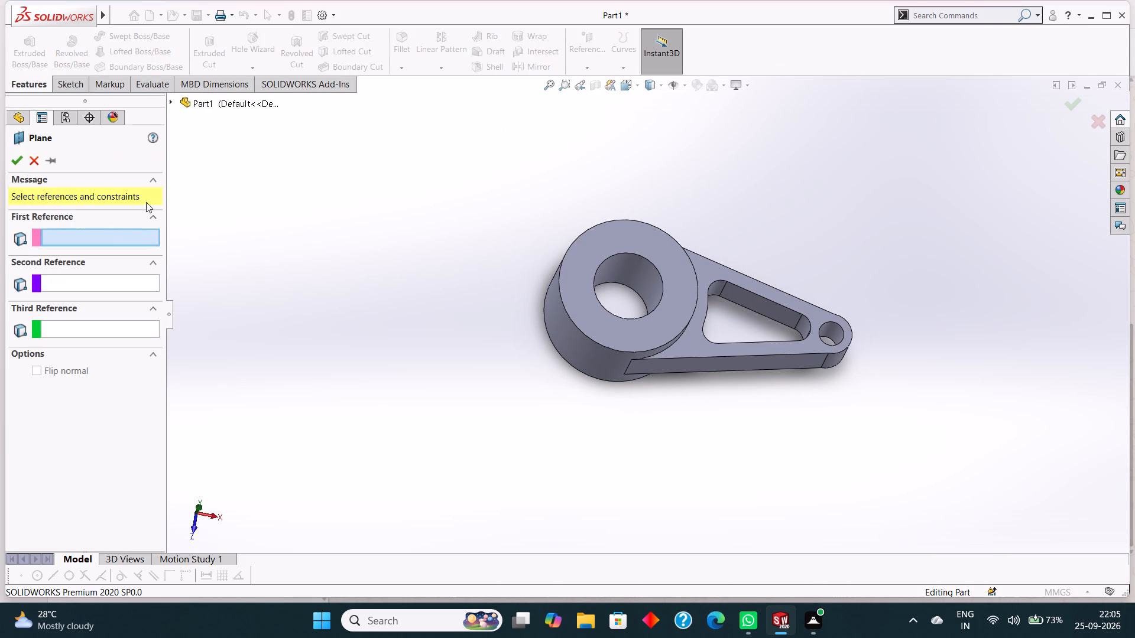
pyautogui.click(175, 102)
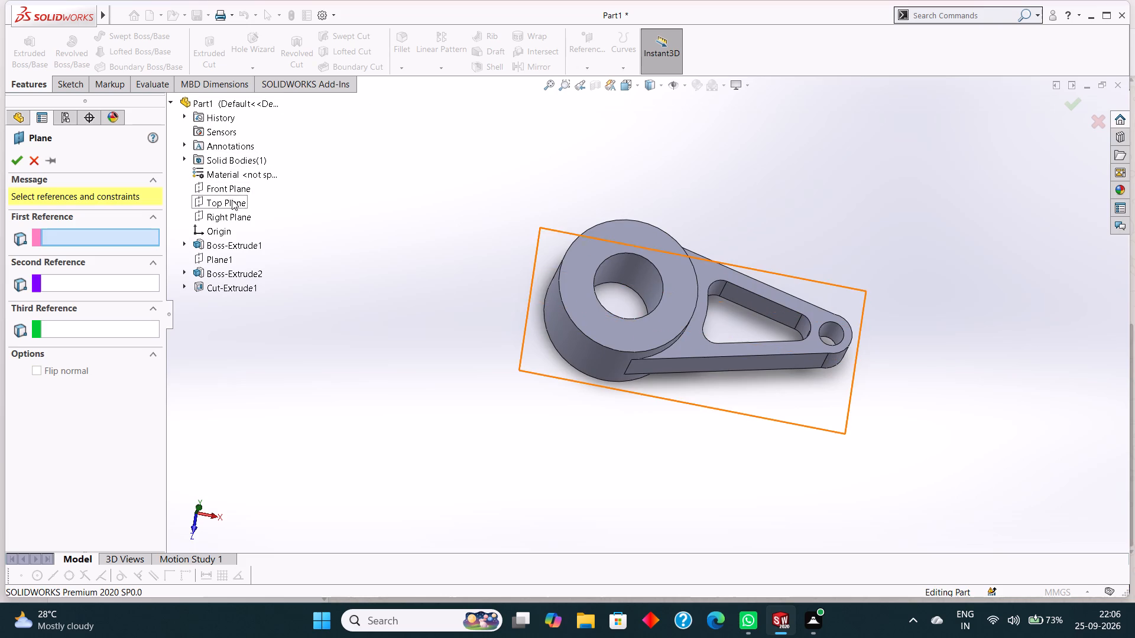
pyautogui.click(232, 202)
pyautogui.moveTo(427, 345); pyautogui.dragTo(471, 208, button='middle')
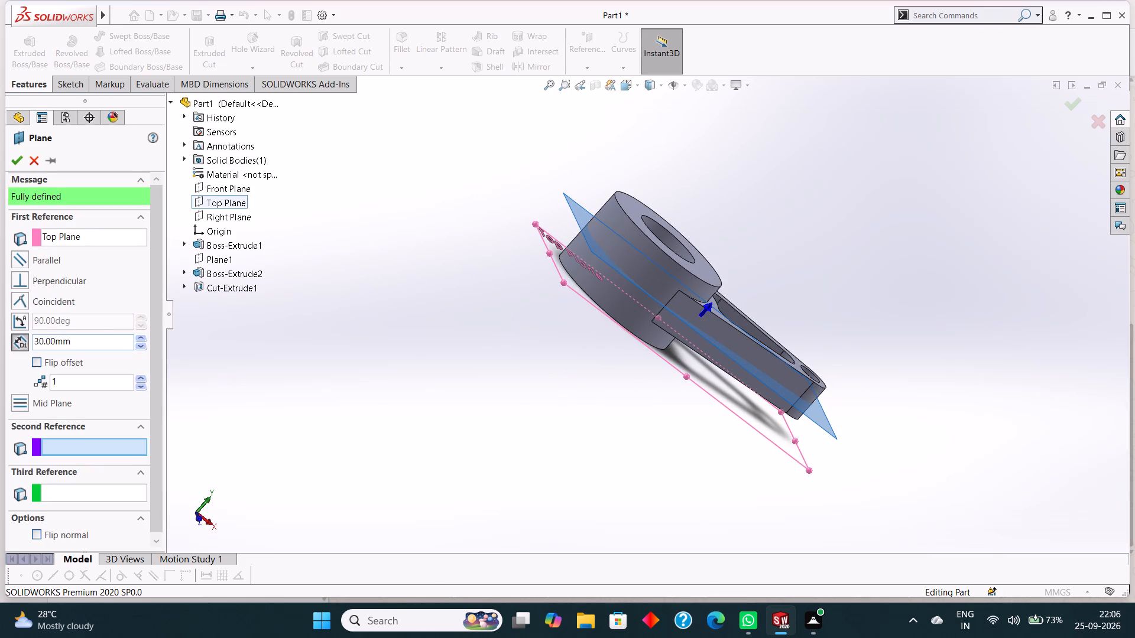
pyautogui.moveTo(100, 343); pyautogui.dragTo(11, 325)
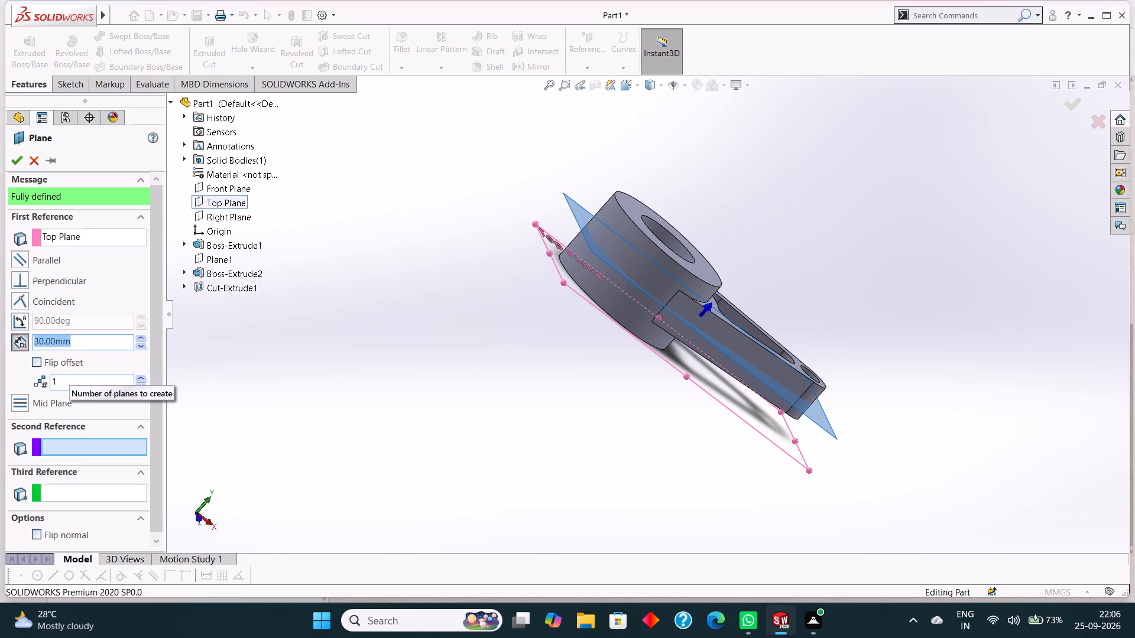
pyautogui.write('60')
pyautogui.press('Return')
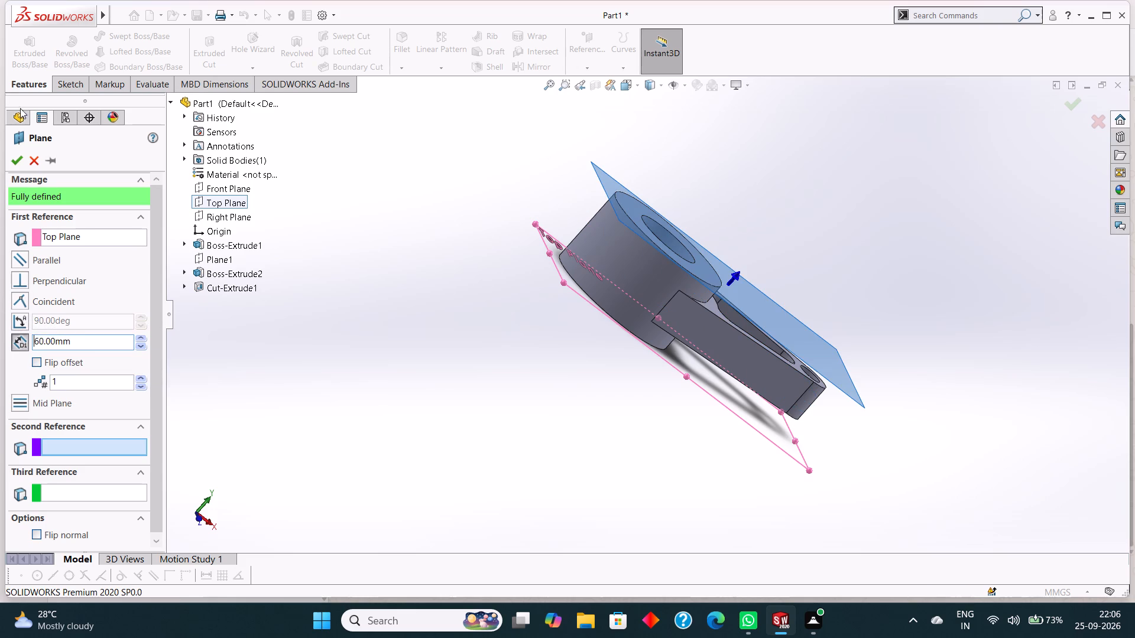
pyautogui.click(17, 164)
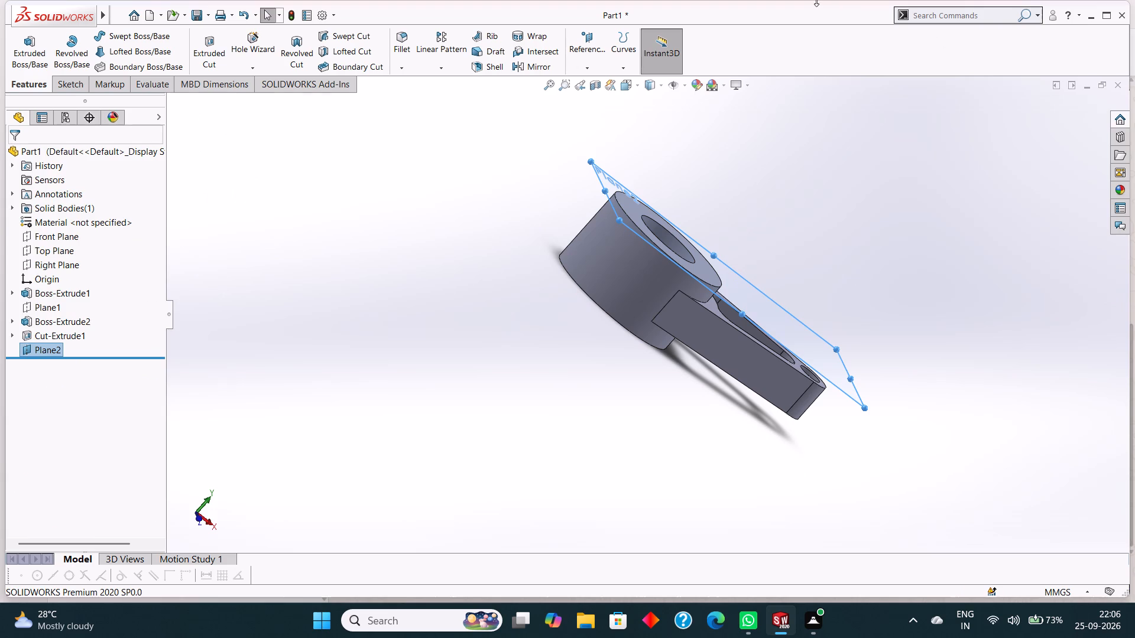
# Open a new sketch on the reference plane offset 60 mm from the Top Plane, viewed normal to it.
pyautogui.scroll(1, 865, 132)
pyautogui.moveTo(875, 131); pyautogui.dragTo(863, 177, button='middle')
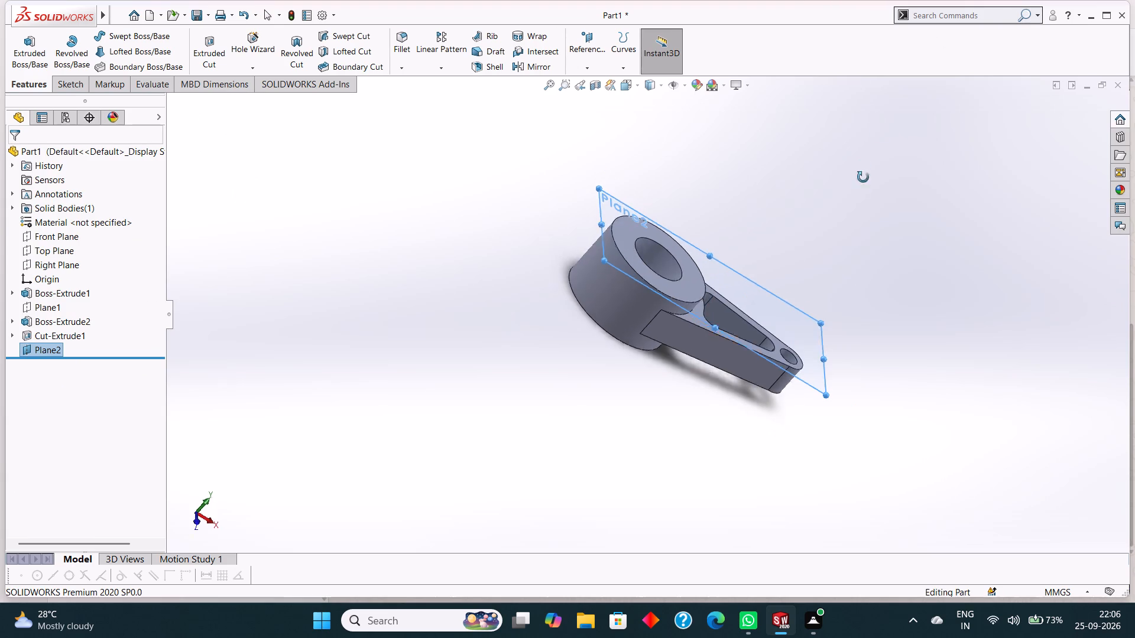
pyautogui.moveTo(863, 177); pyautogui.dragTo(860, 191, button='middle')
pyautogui.click(768, 284)
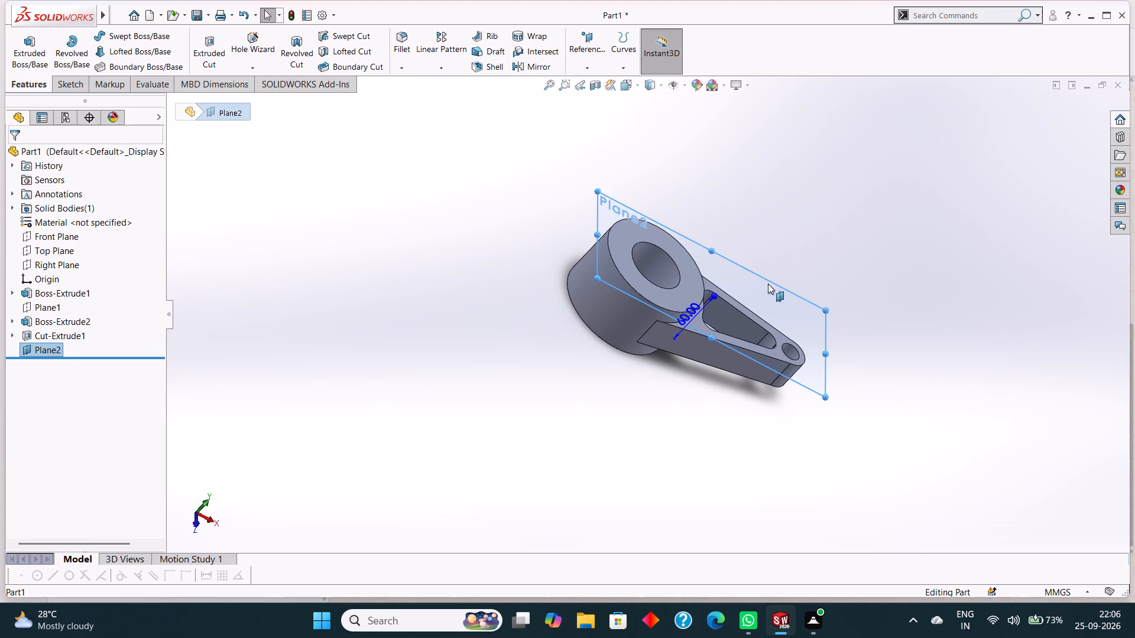
pyautogui.hotkey('ctrl', '8')
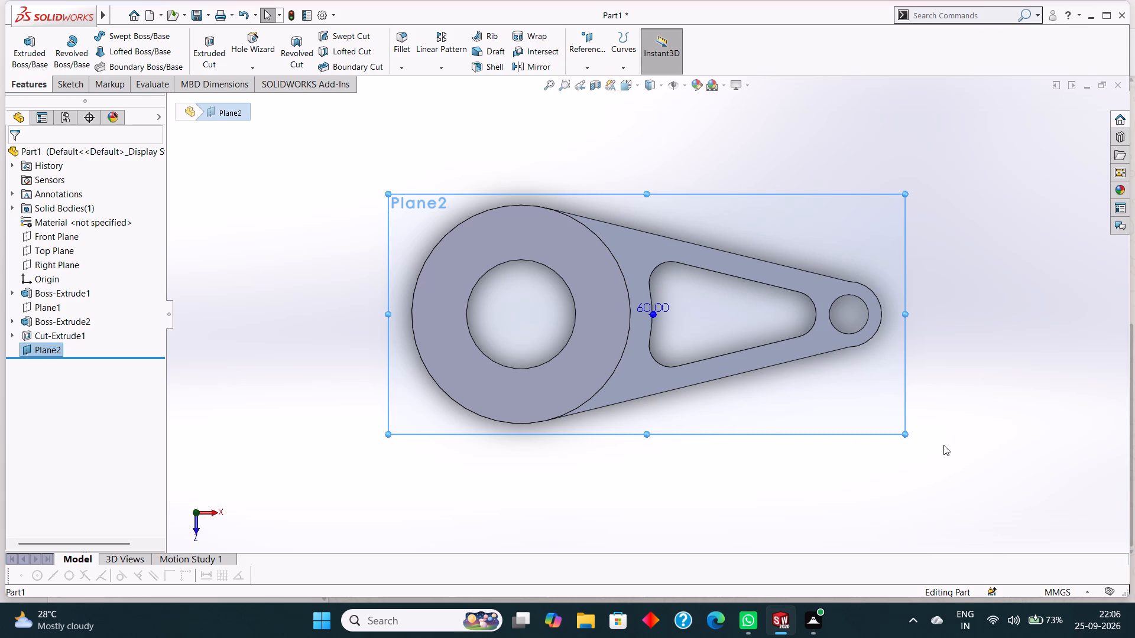
pyautogui.rightClick(417, 222)
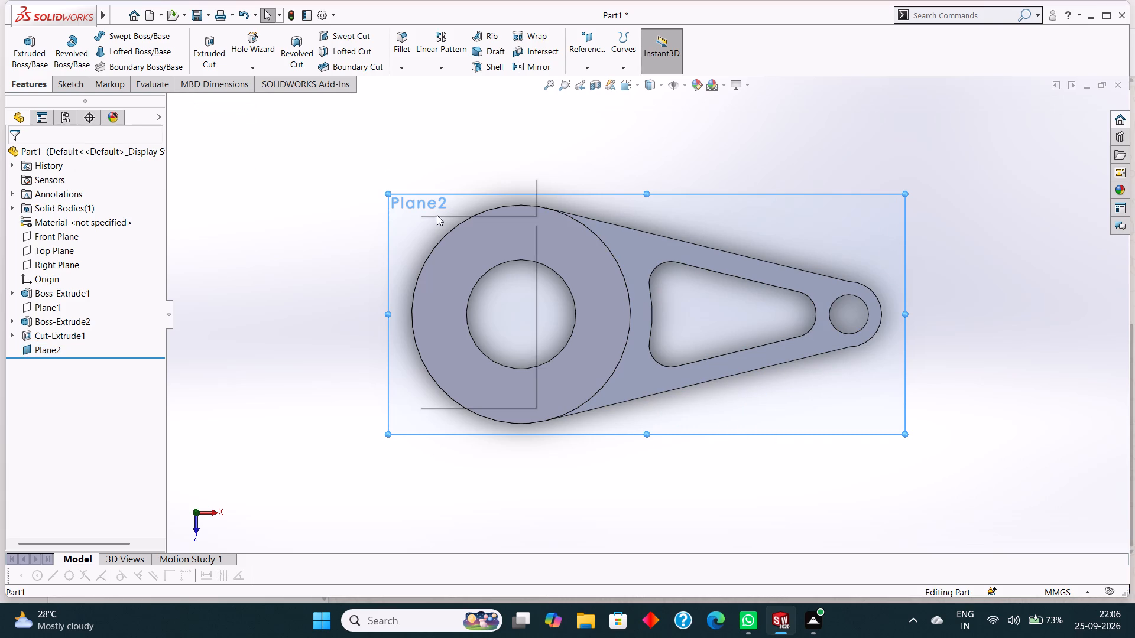
pyautogui.click(445, 209)
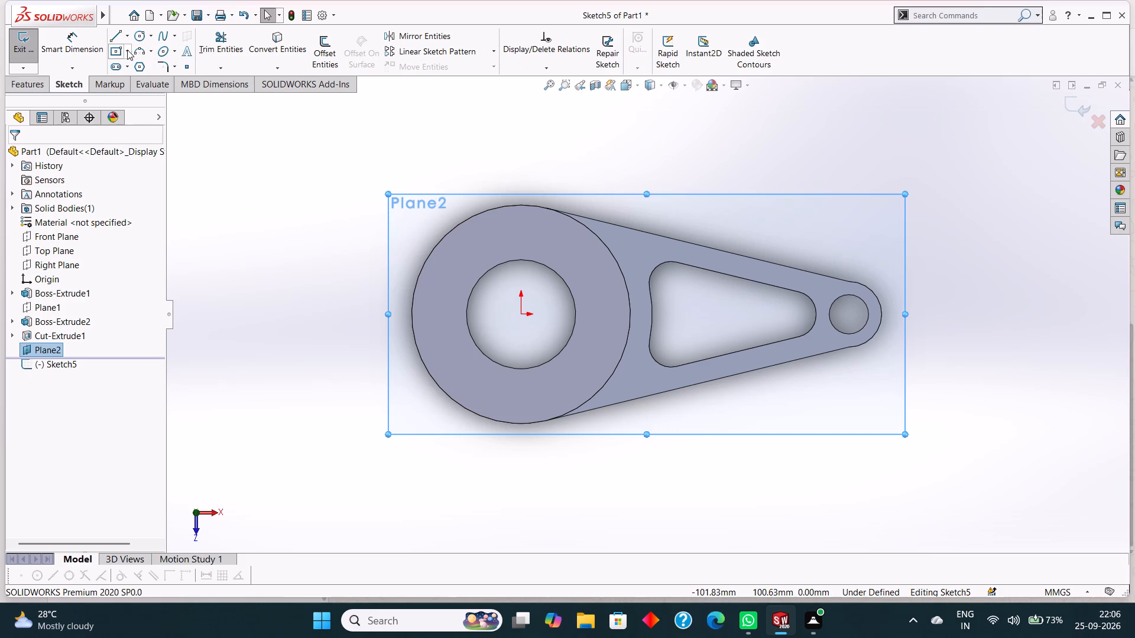
# Sketch a horizontal centerline about 106 mm long from the origin, extending away from the tapered arm.
pyautogui.click(128, 35)
pyautogui.click(141, 64)
pyautogui.scroll(2, 533, 319)
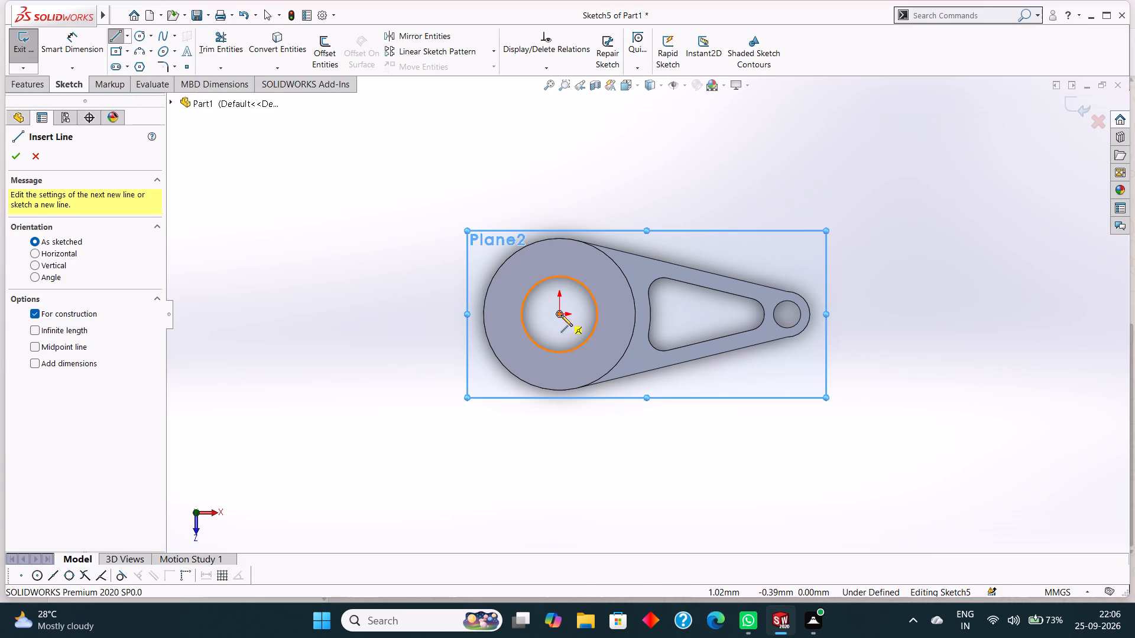
pyautogui.click(560, 313)
pyautogui.click(398, 314)
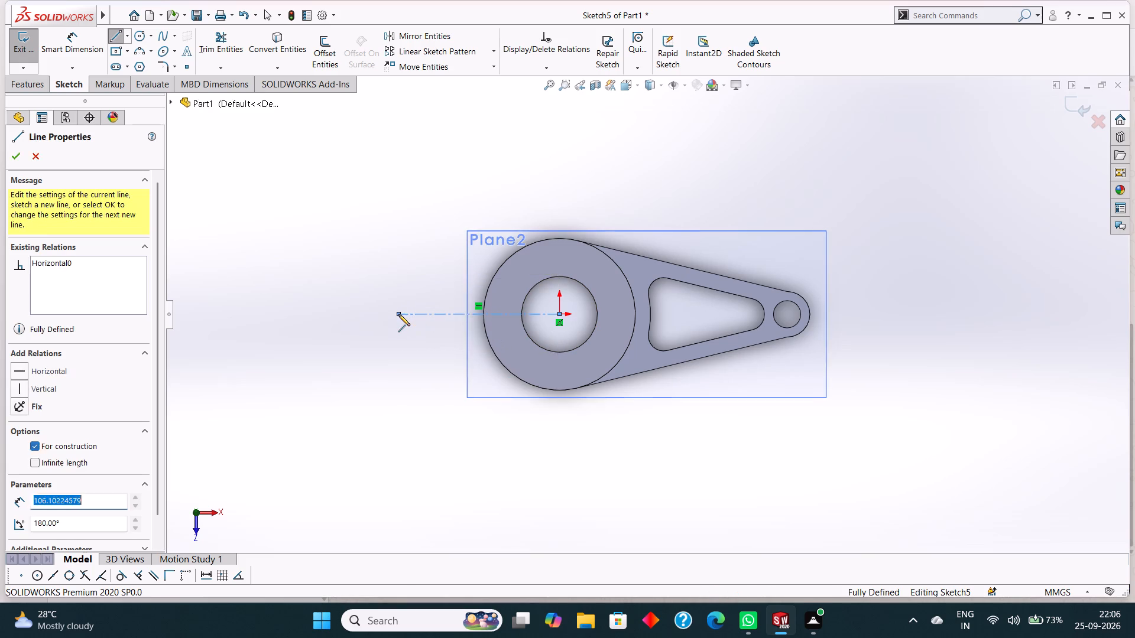
pyautogui.rightClick(411, 340)
pyautogui.click(434, 344)
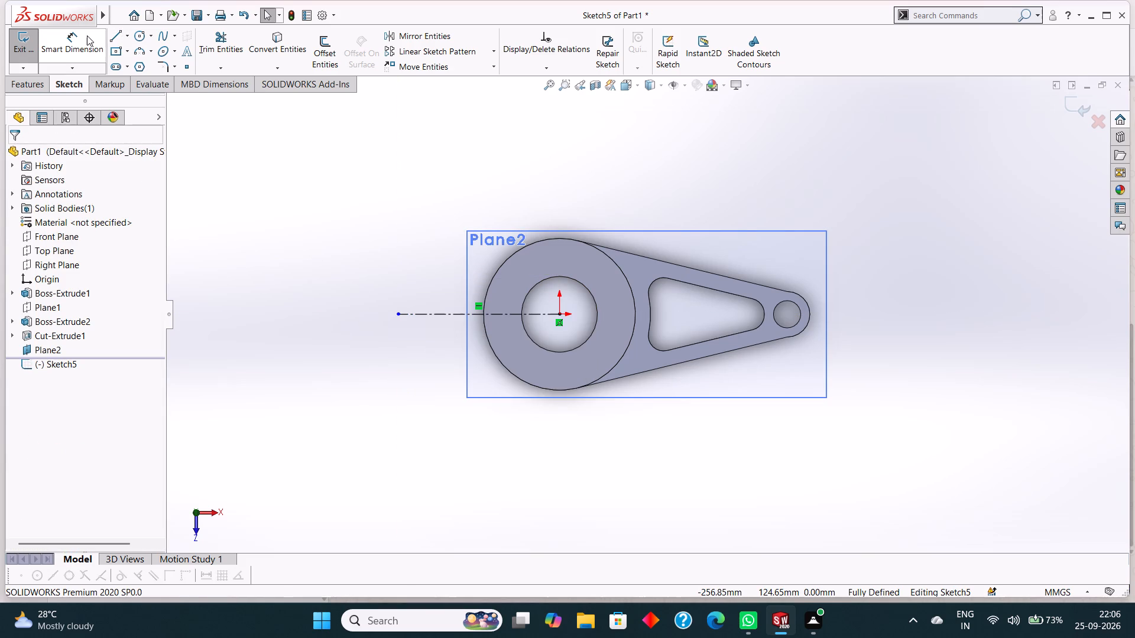
# Sketch a vertical centerline about 99 mm long from the origin downward past the cylinder's edge.
pyautogui.click(129, 37)
pyautogui.click(137, 67)
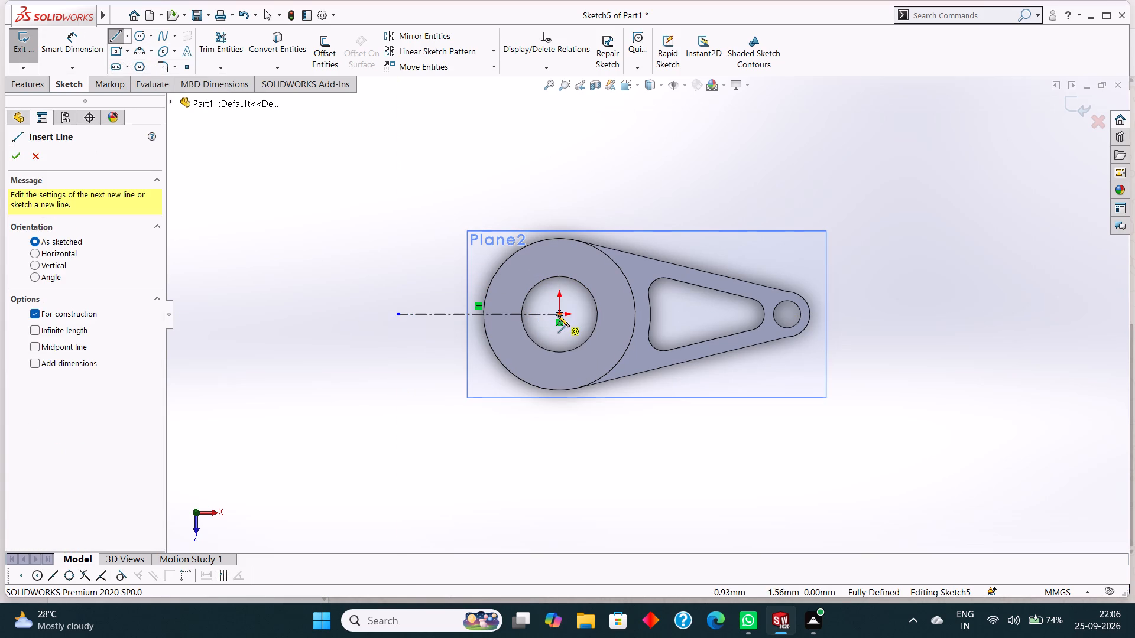
pyautogui.click(558, 315)
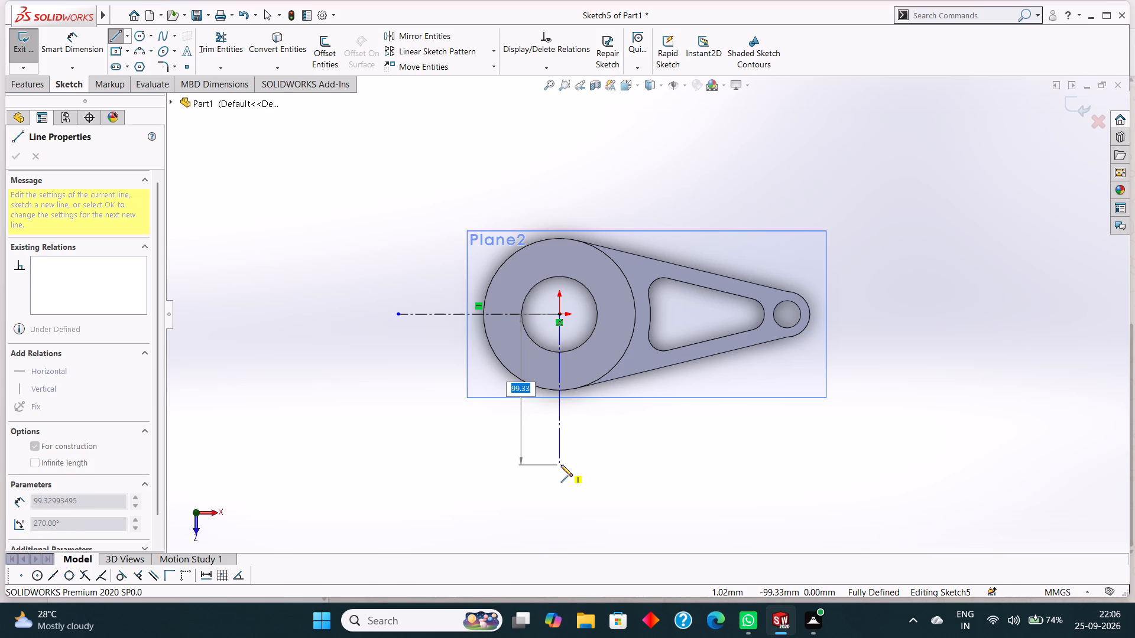
pyautogui.click(561, 465)
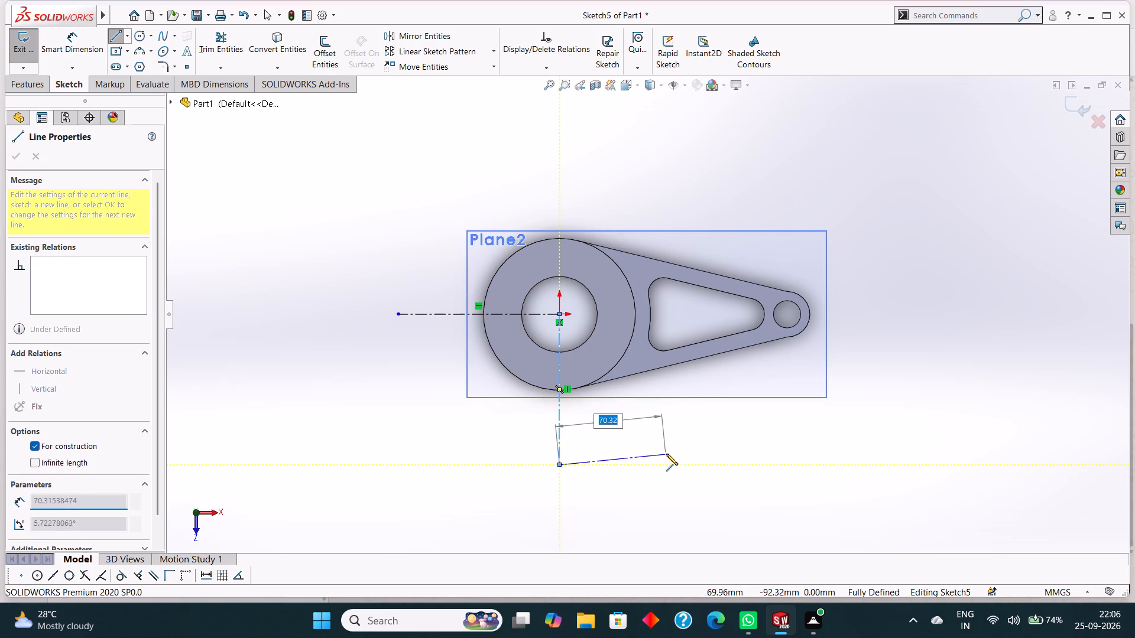
pyautogui.rightClick(666, 454)
pyautogui.click(696, 460)
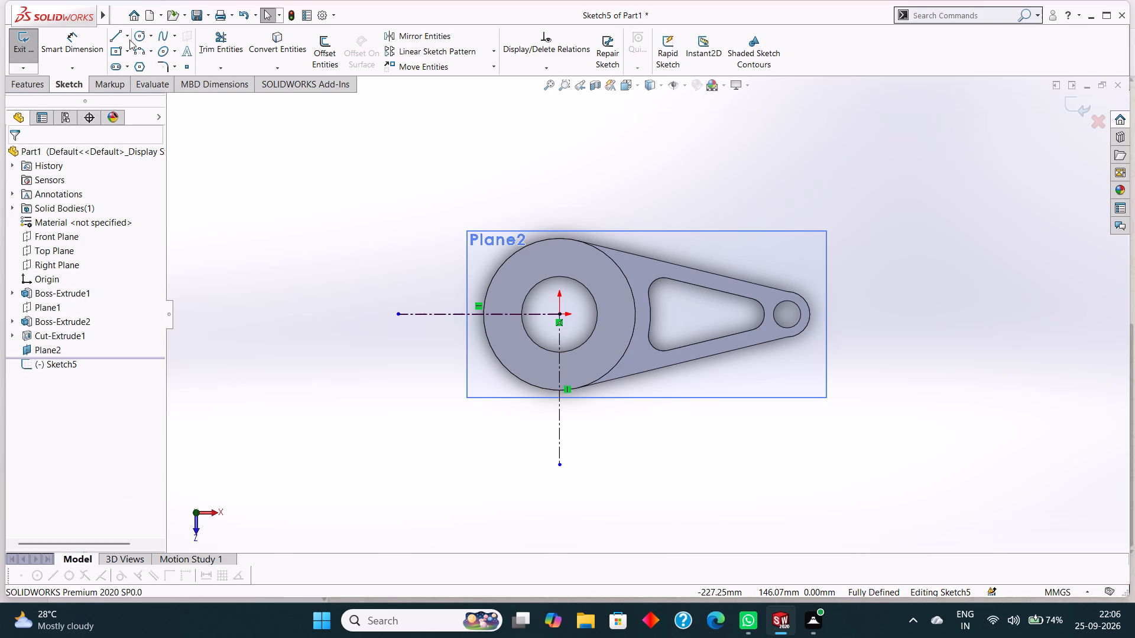
# Sketch a slanted centerline about 111 mm long at 225° from the origin, between the horizontal and vertical centerlines.
pyautogui.click(129, 35)
pyautogui.click(142, 64)
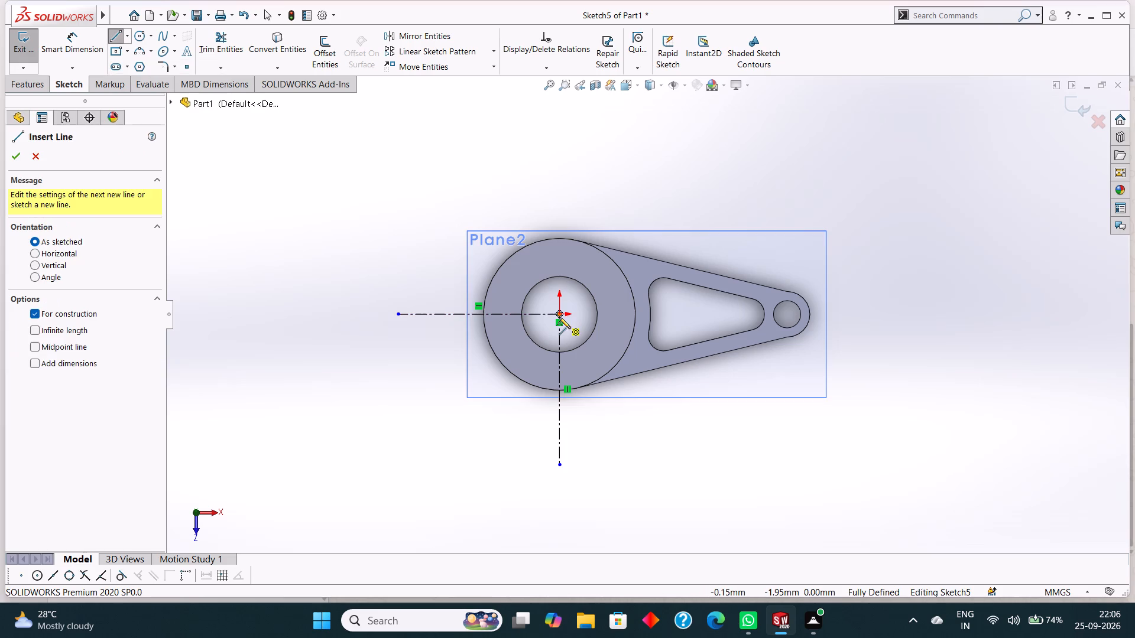
pyautogui.click(559, 315)
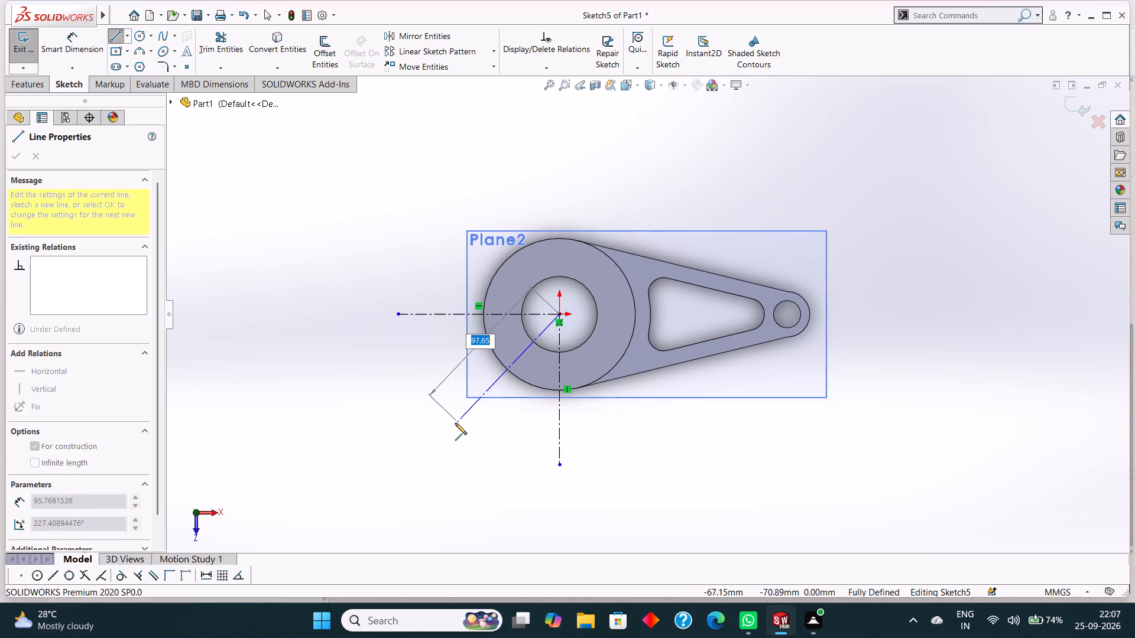
pyautogui.click(440, 433)
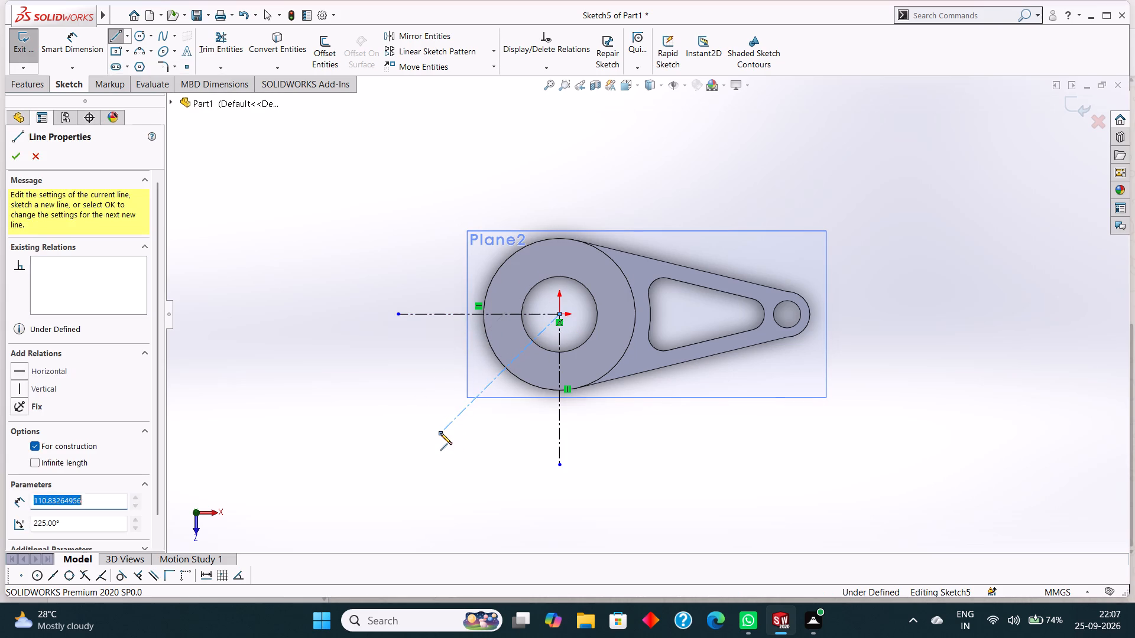
pyautogui.rightClick(471, 447)
pyautogui.click(488, 455)
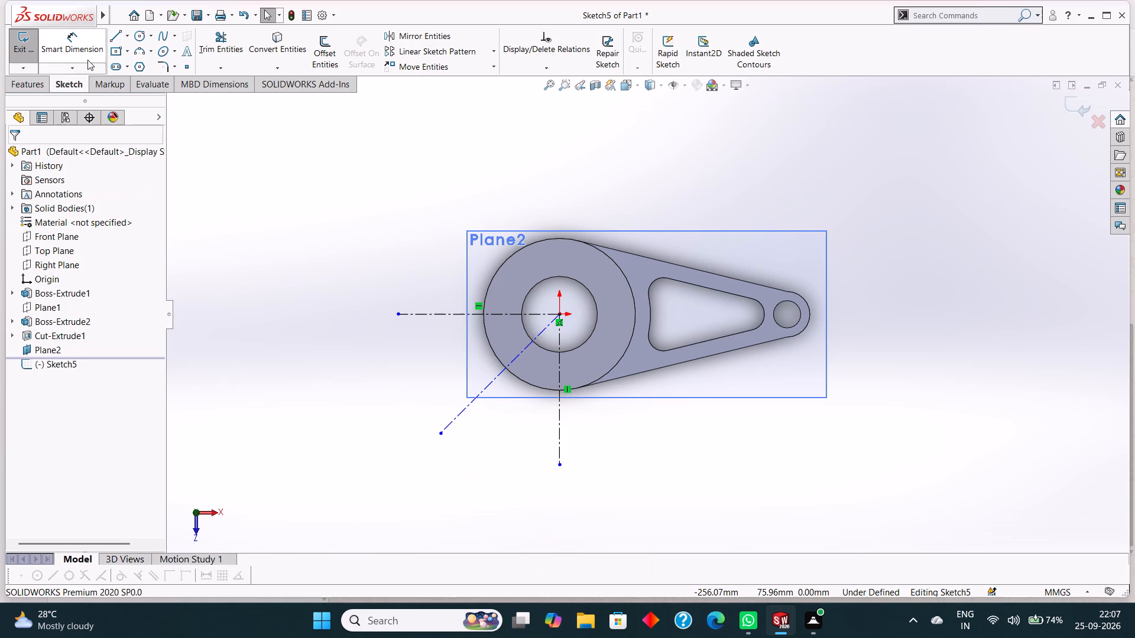
# Dimension the angle between the vertical and slanted centerlines as 60°.
pyautogui.click(87, 35)
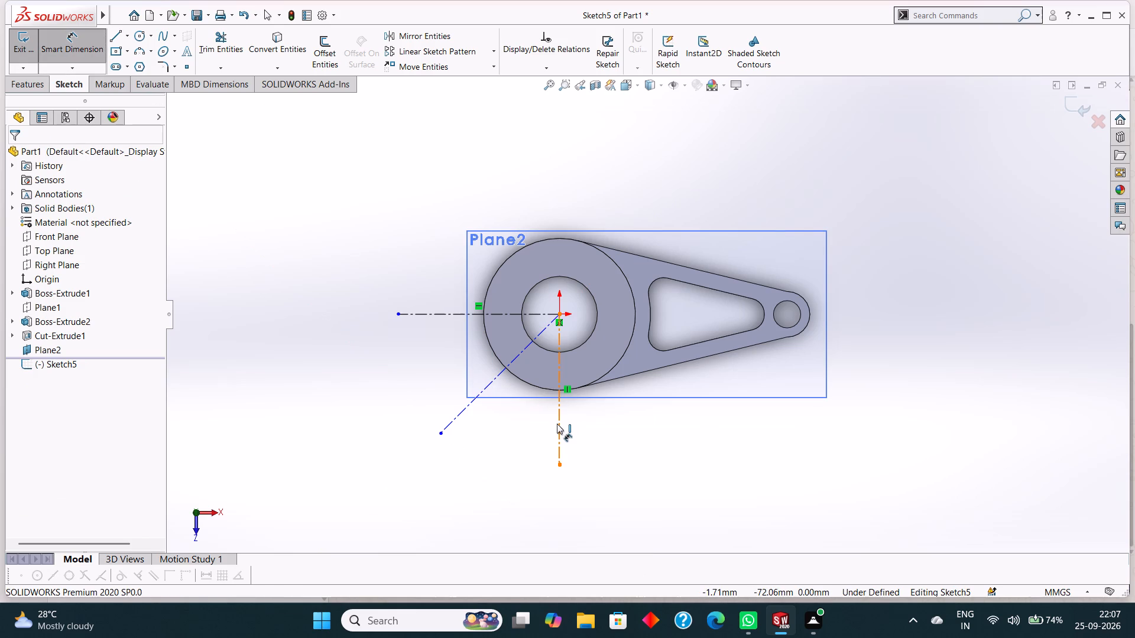
pyautogui.click(557, 424)
pyautogui.click(492, 378)
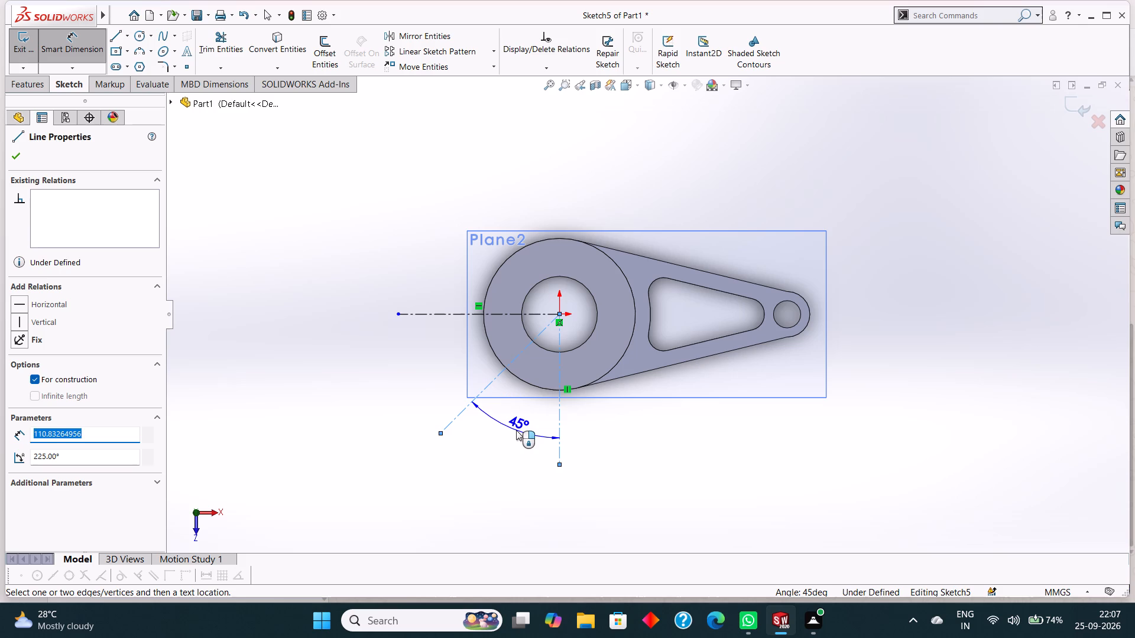
pyautogui.click(516, 430)
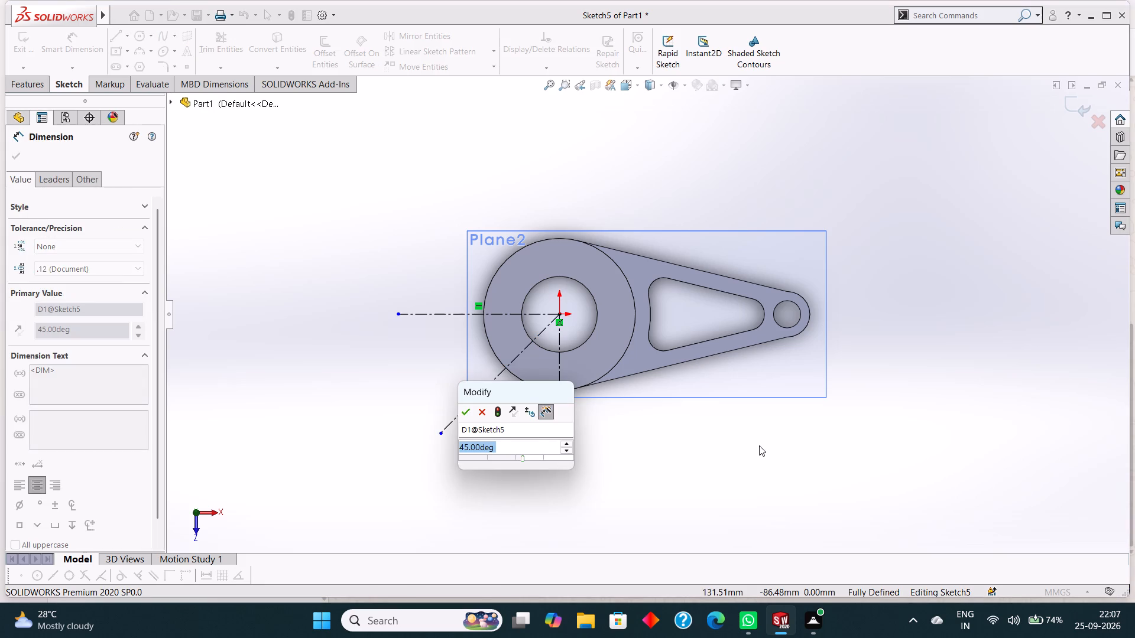
pyautogui.write('60')
pyautogui.press('Return')
pyautogui.scroll(1, 759, 445)
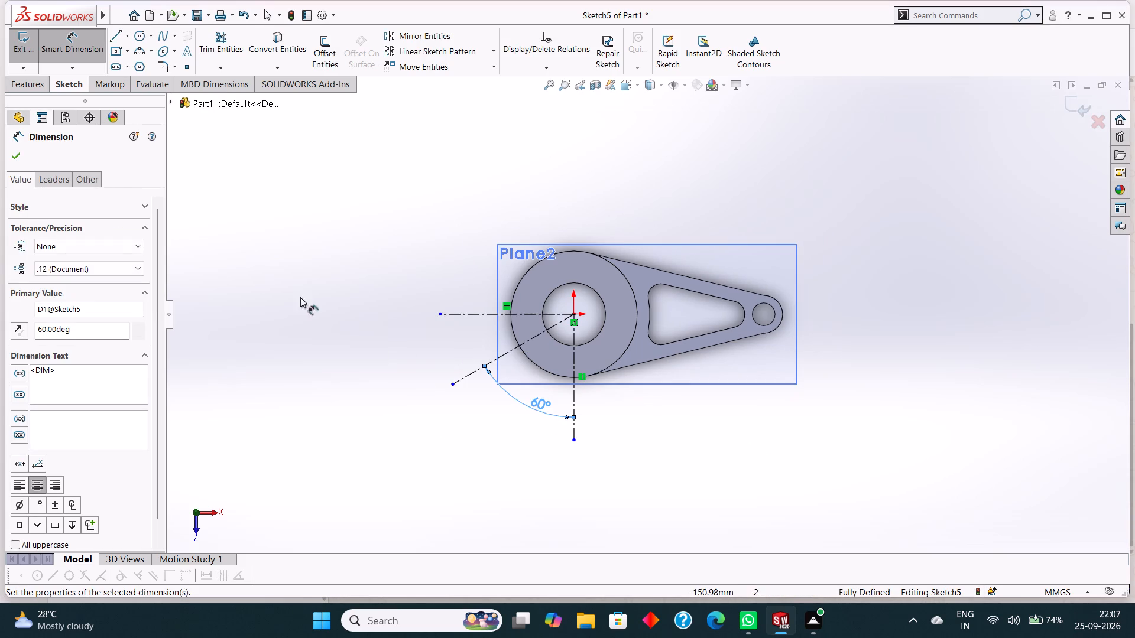
pyautogui.click(20, 155)
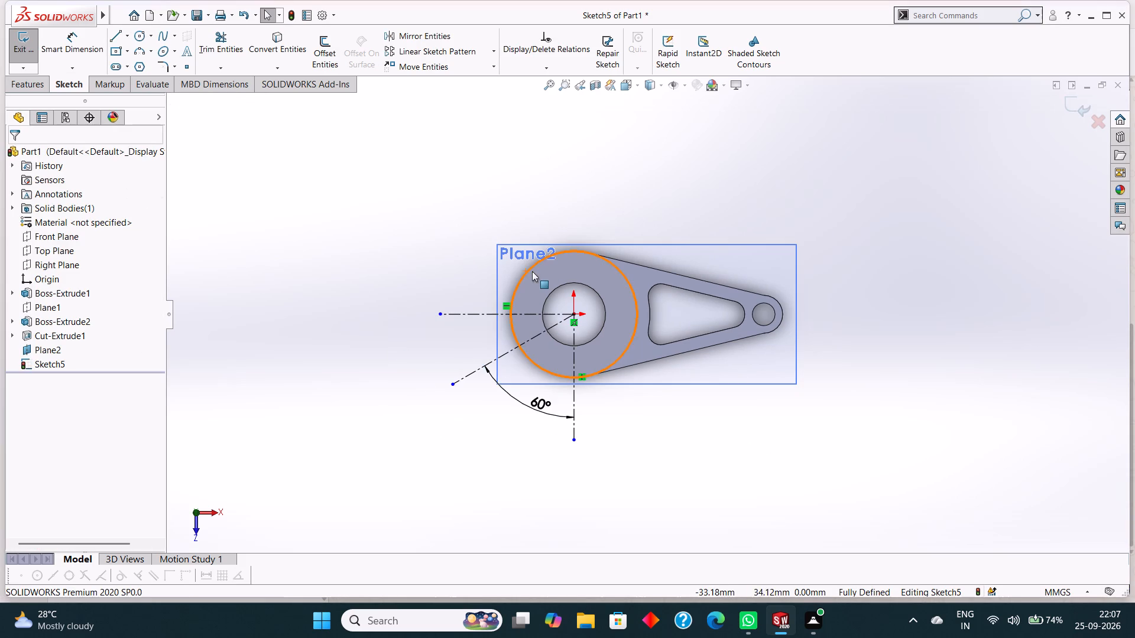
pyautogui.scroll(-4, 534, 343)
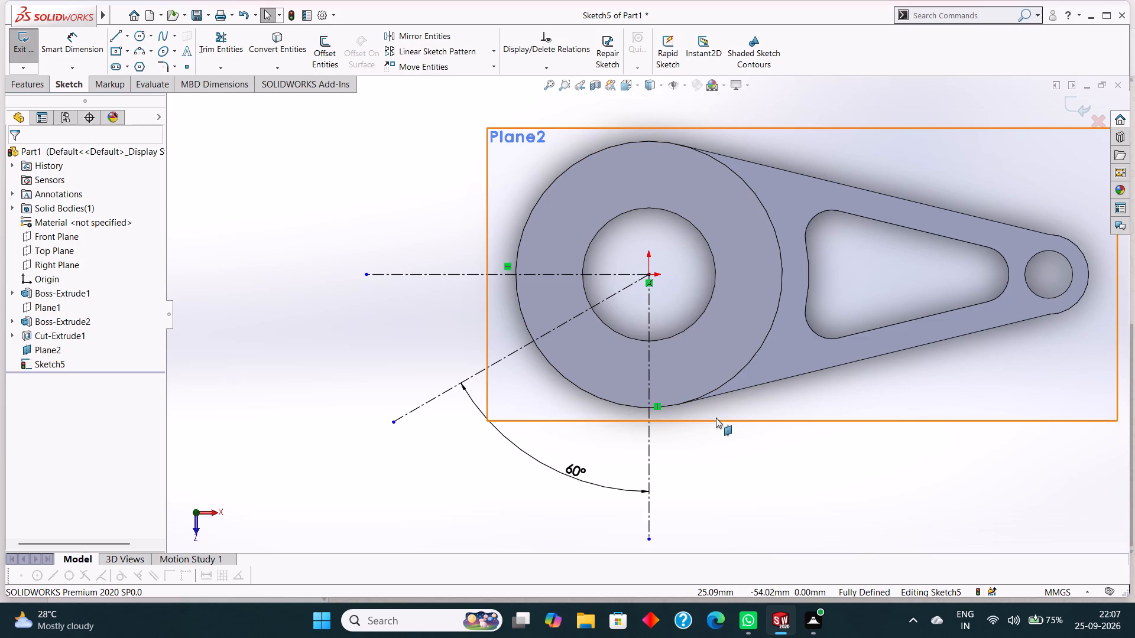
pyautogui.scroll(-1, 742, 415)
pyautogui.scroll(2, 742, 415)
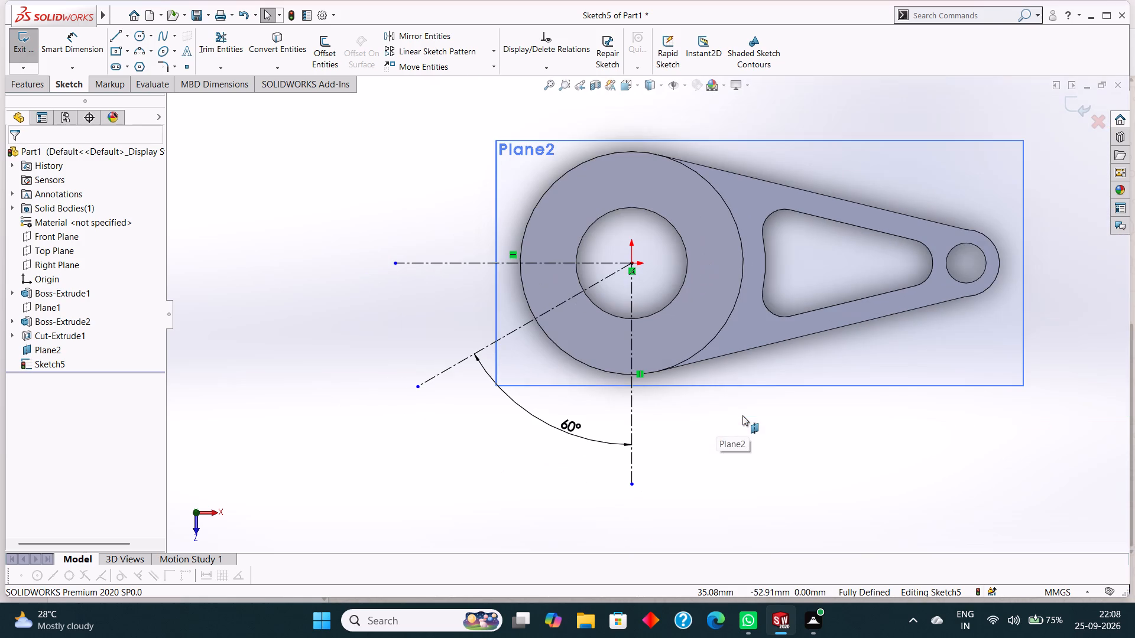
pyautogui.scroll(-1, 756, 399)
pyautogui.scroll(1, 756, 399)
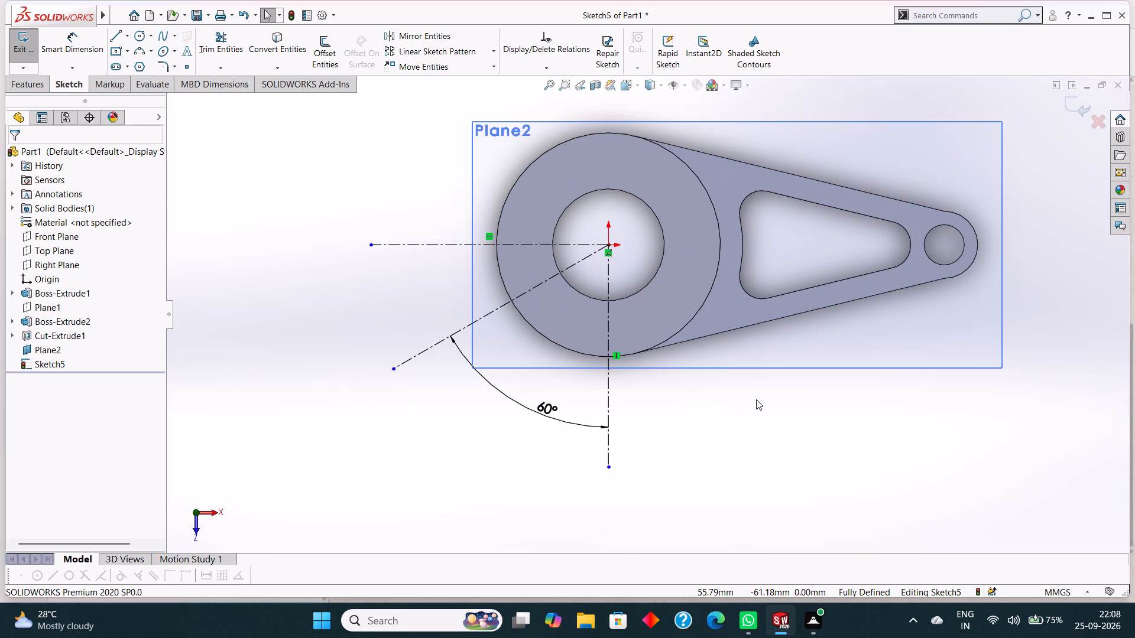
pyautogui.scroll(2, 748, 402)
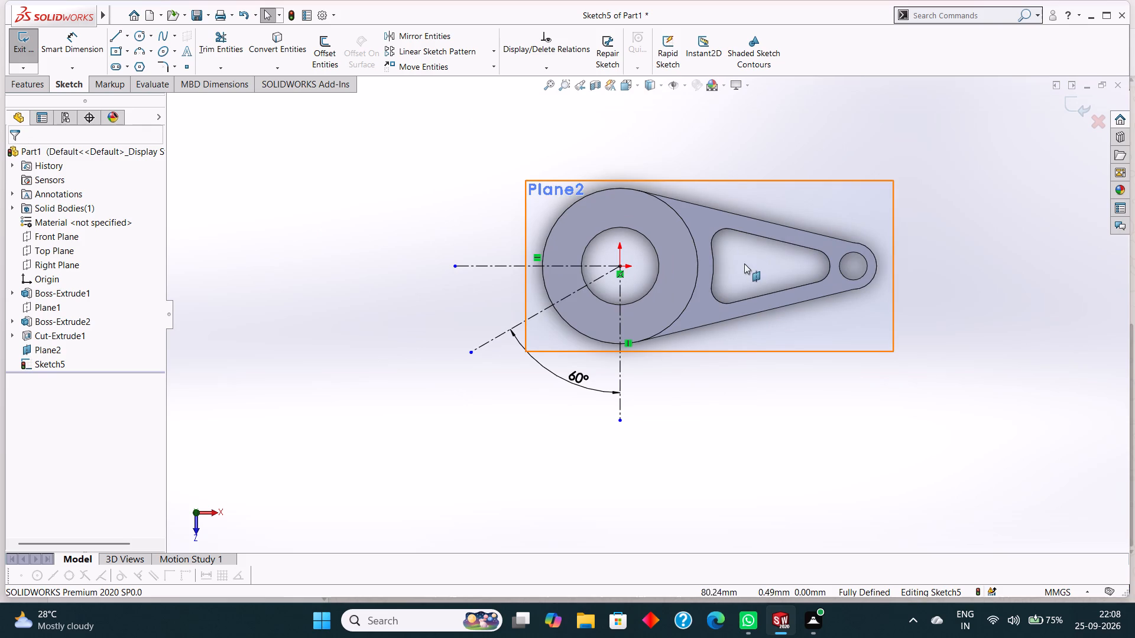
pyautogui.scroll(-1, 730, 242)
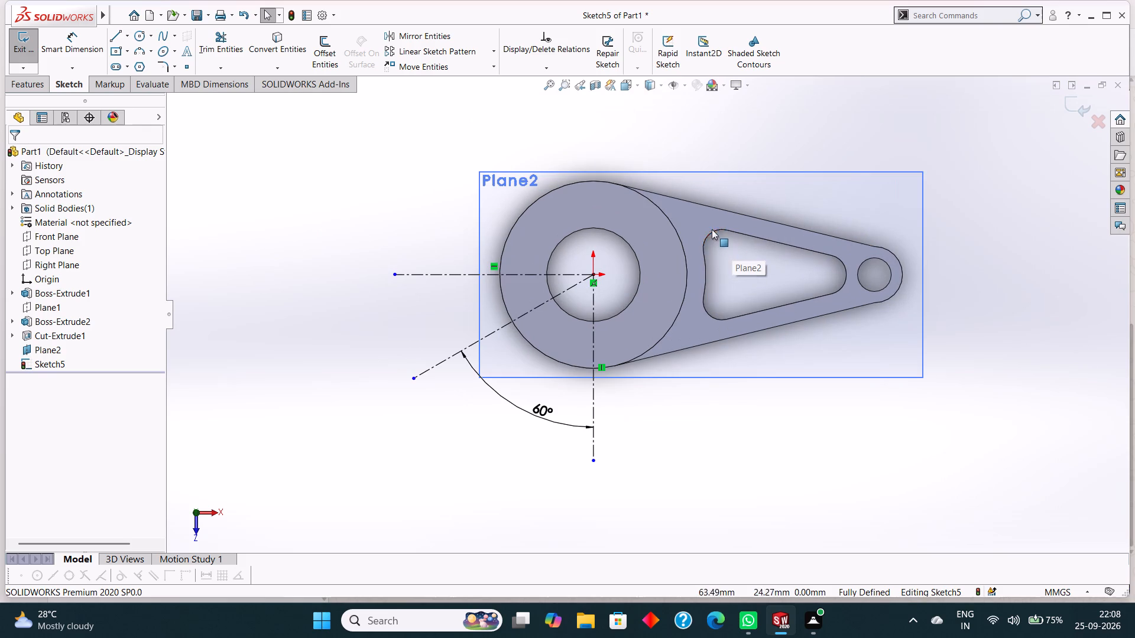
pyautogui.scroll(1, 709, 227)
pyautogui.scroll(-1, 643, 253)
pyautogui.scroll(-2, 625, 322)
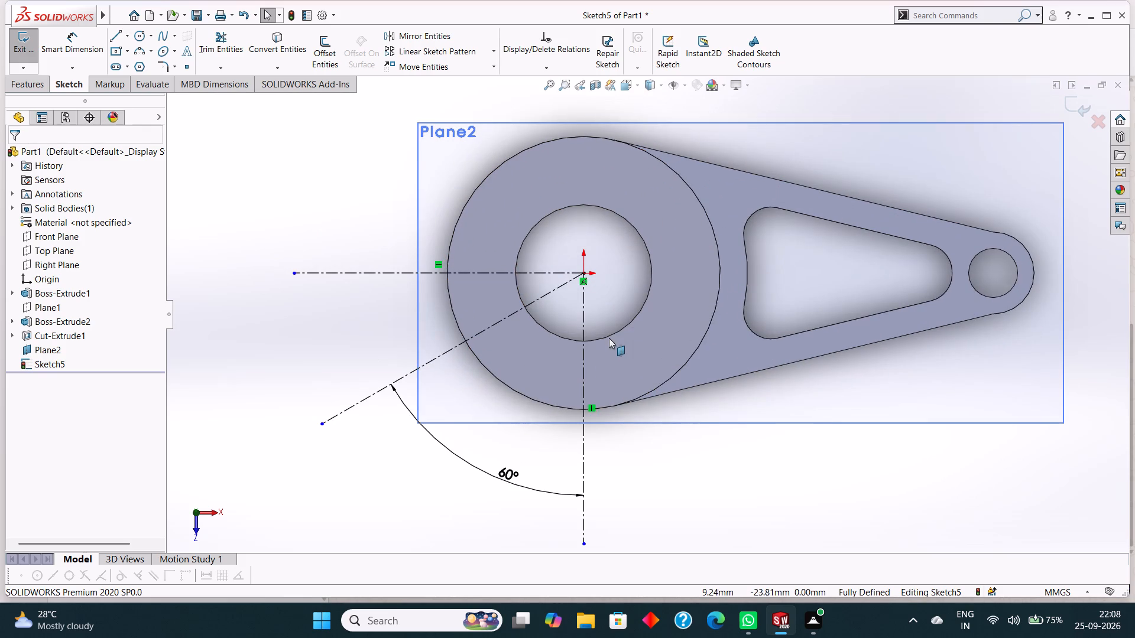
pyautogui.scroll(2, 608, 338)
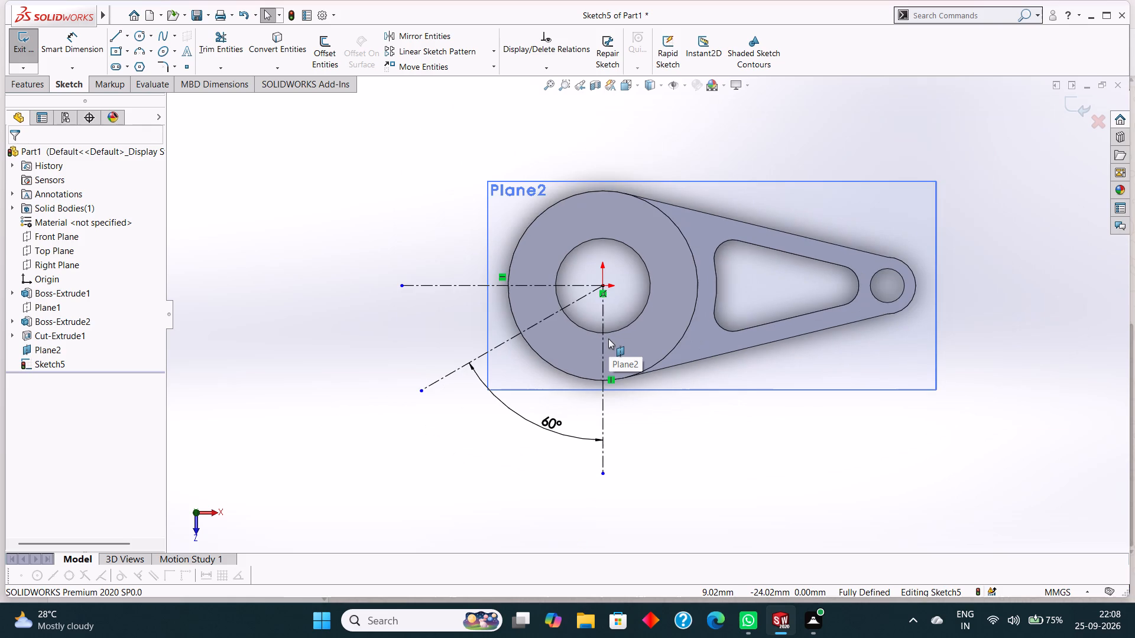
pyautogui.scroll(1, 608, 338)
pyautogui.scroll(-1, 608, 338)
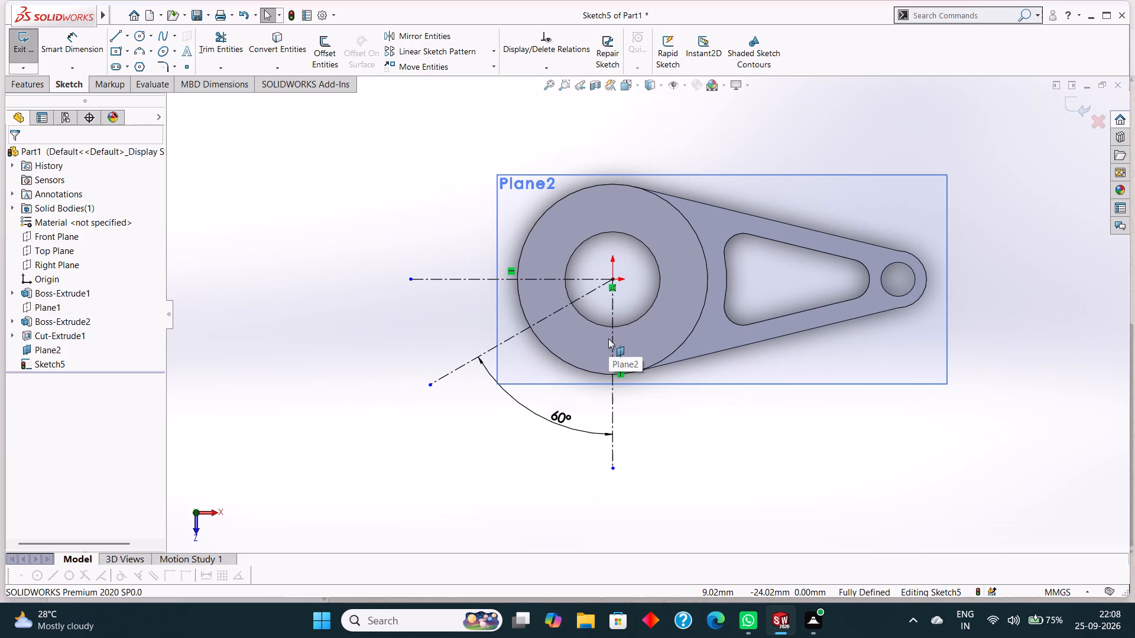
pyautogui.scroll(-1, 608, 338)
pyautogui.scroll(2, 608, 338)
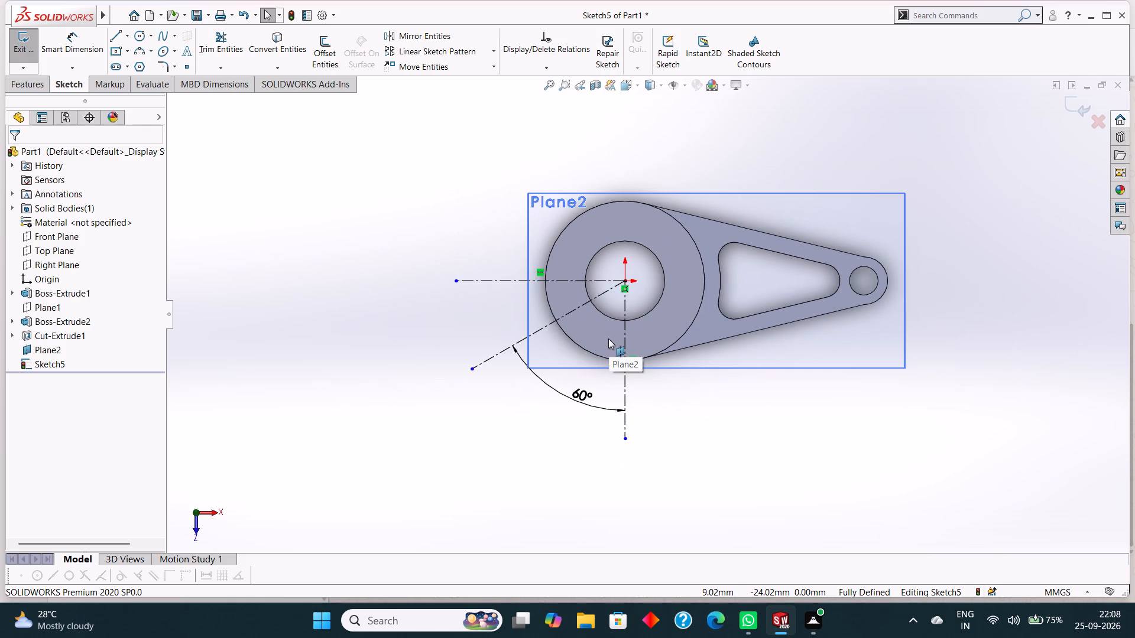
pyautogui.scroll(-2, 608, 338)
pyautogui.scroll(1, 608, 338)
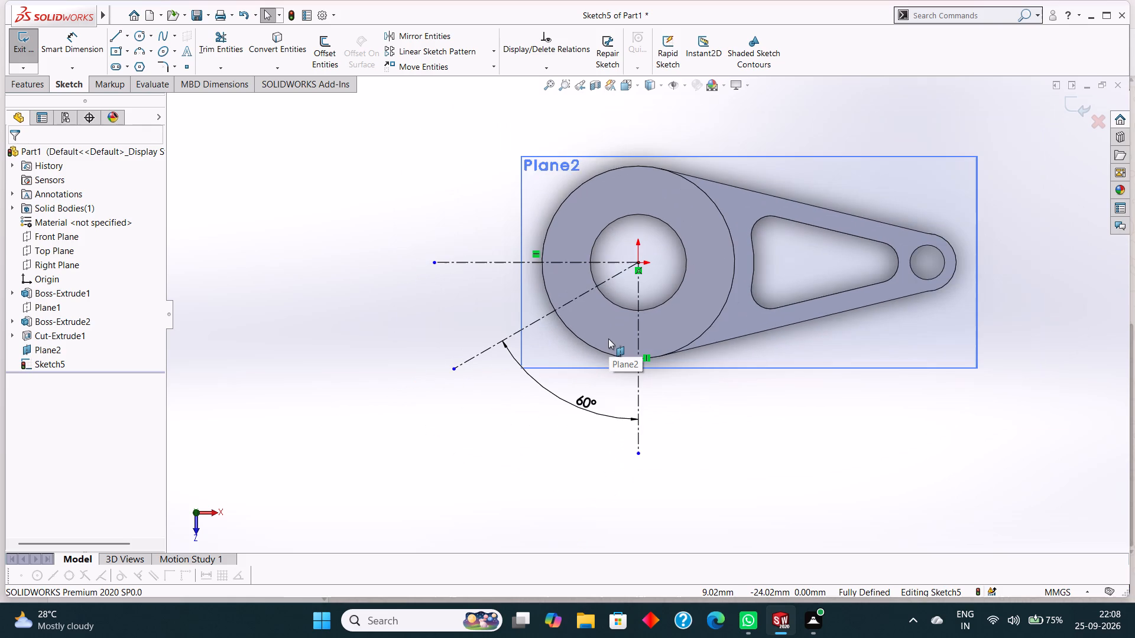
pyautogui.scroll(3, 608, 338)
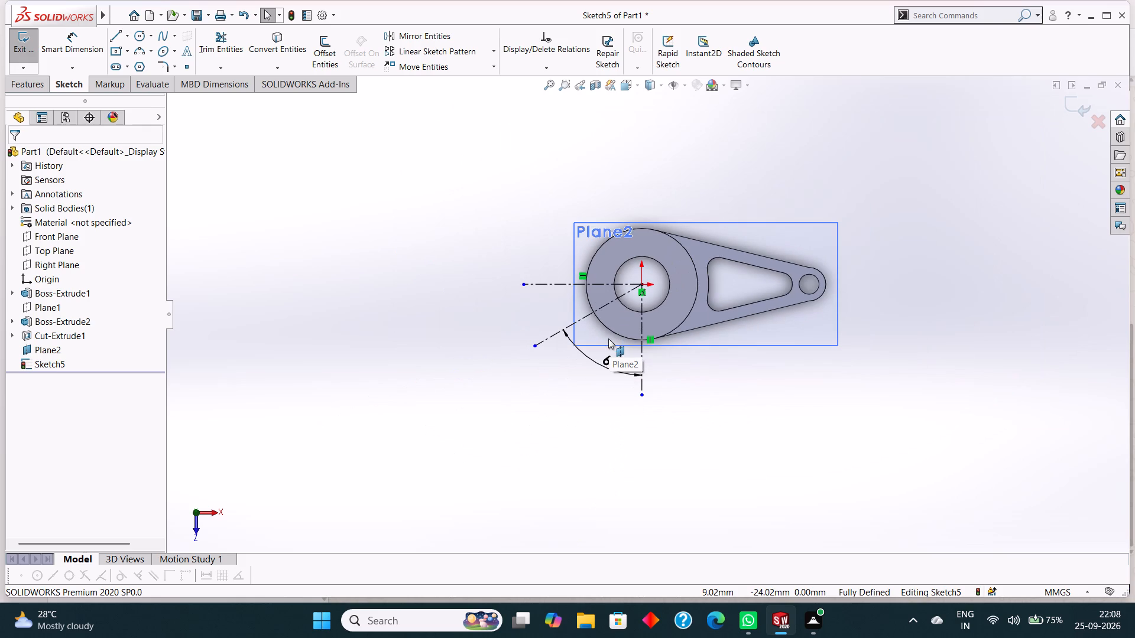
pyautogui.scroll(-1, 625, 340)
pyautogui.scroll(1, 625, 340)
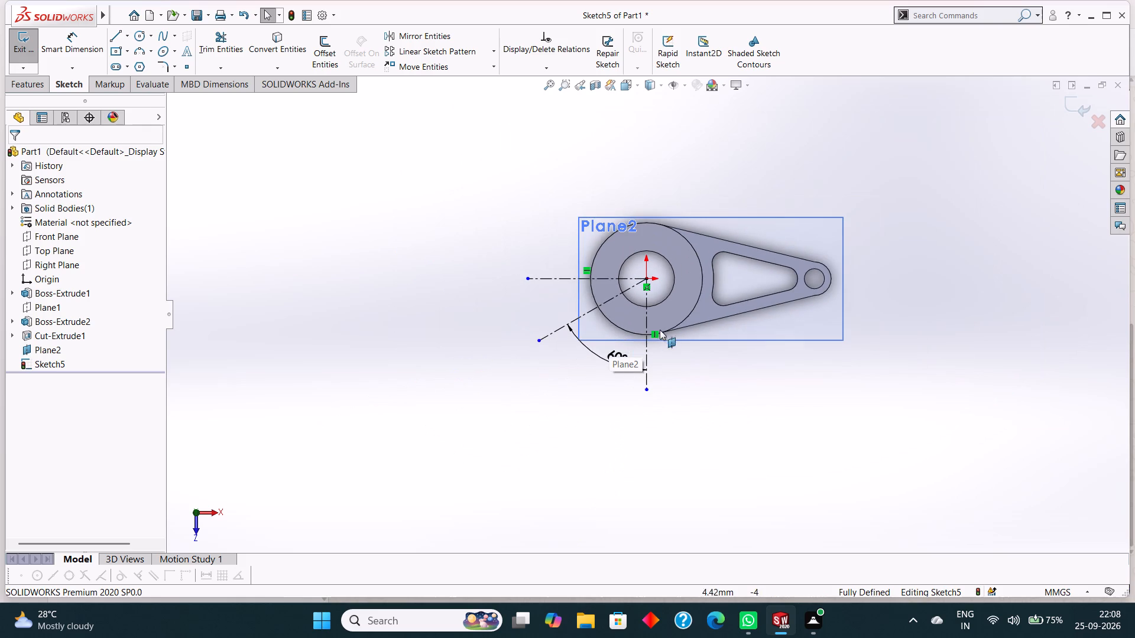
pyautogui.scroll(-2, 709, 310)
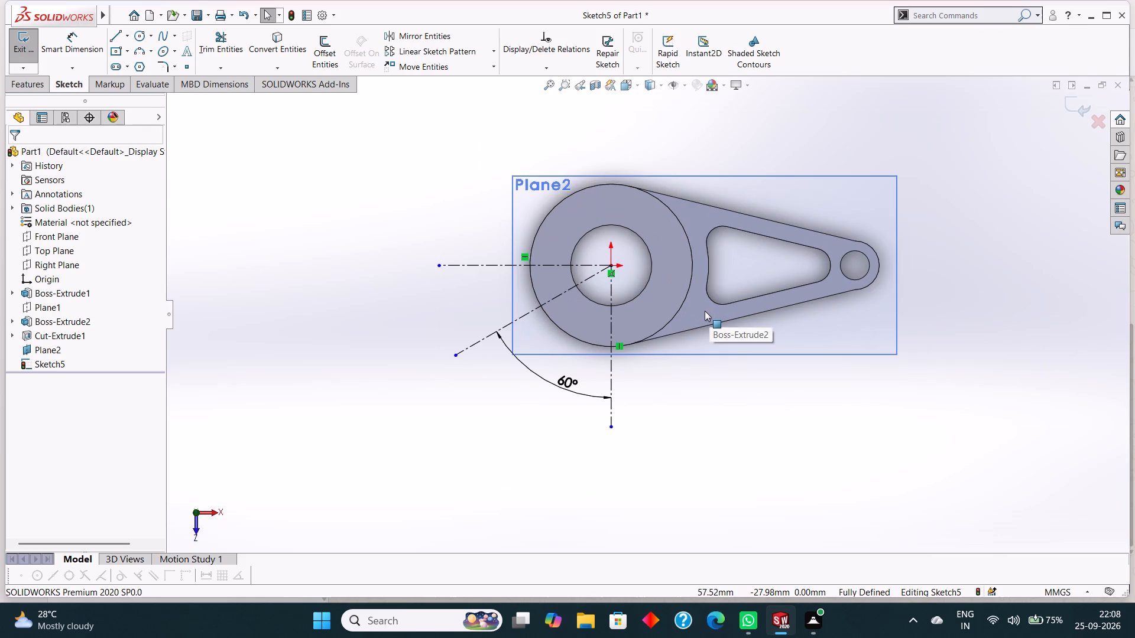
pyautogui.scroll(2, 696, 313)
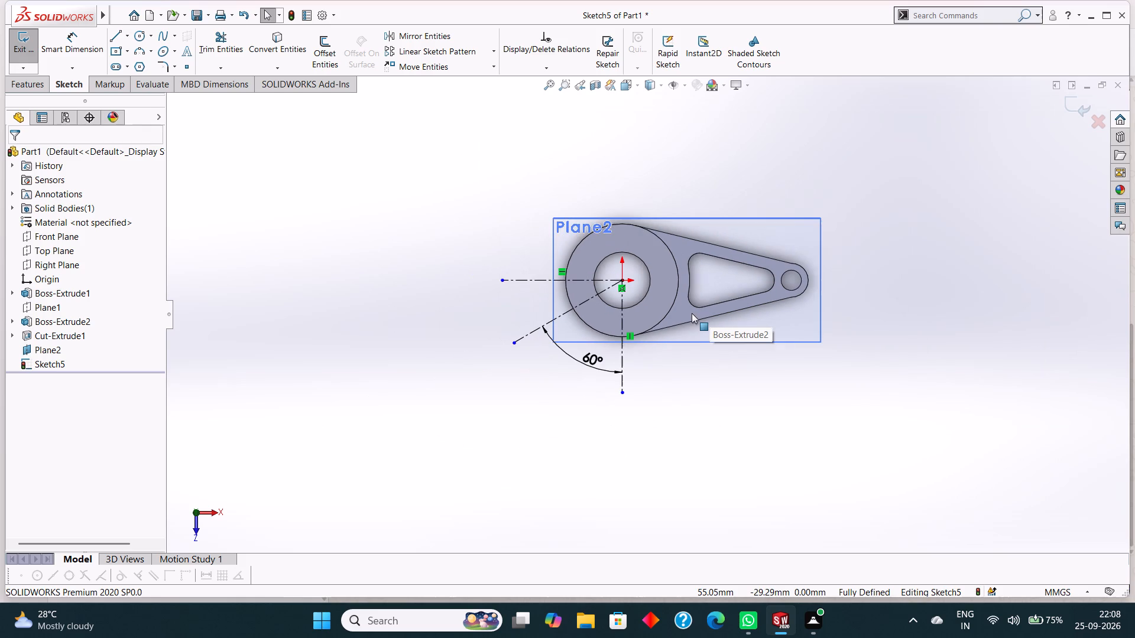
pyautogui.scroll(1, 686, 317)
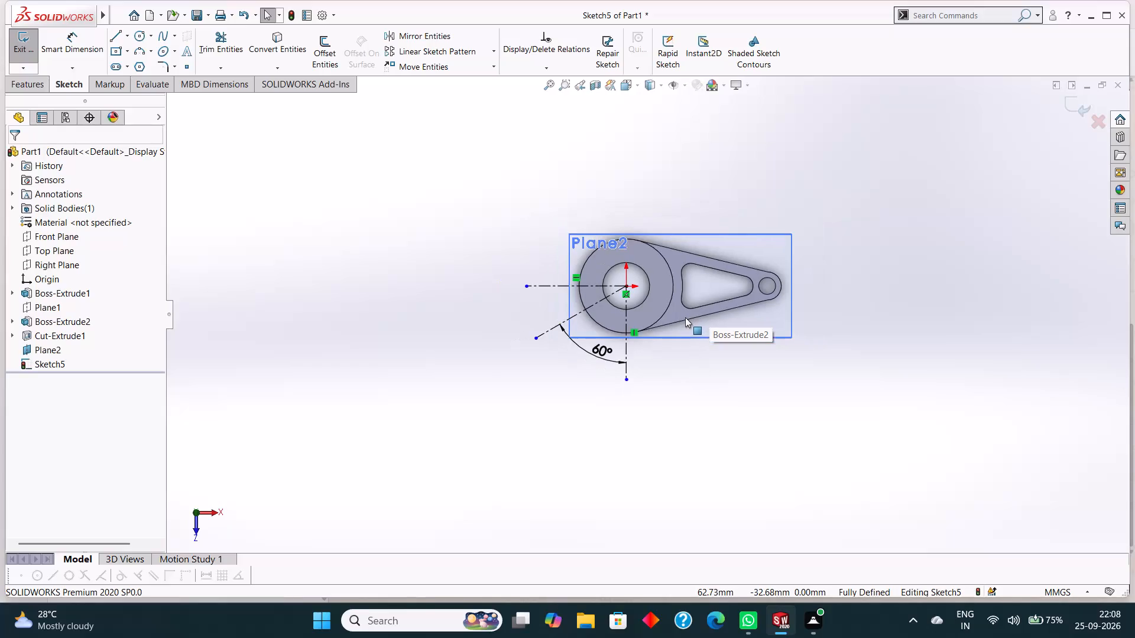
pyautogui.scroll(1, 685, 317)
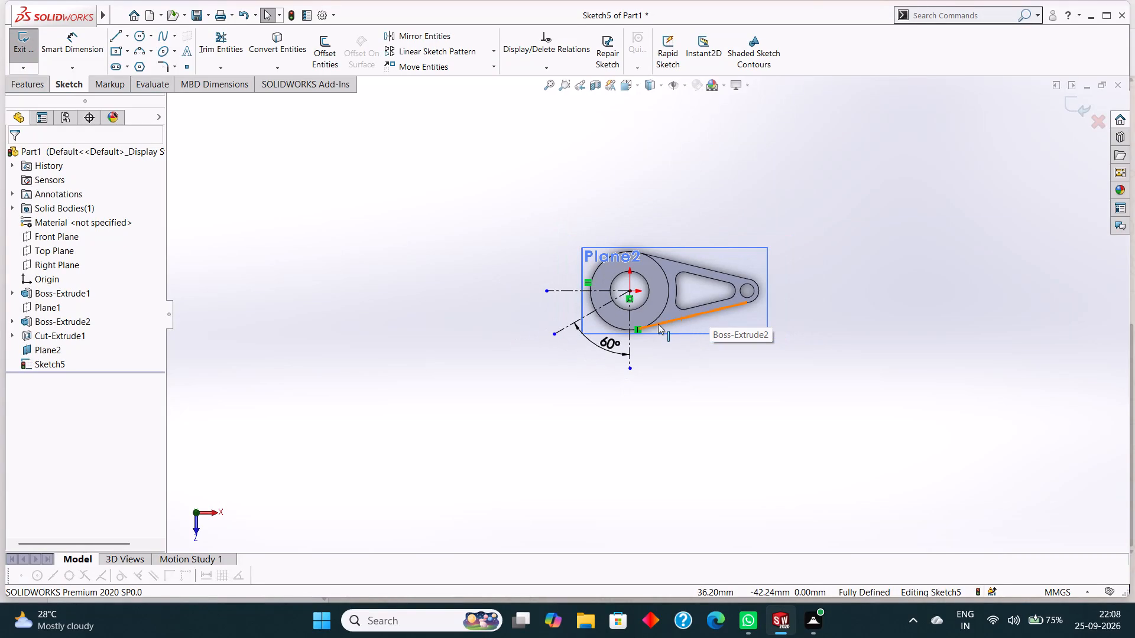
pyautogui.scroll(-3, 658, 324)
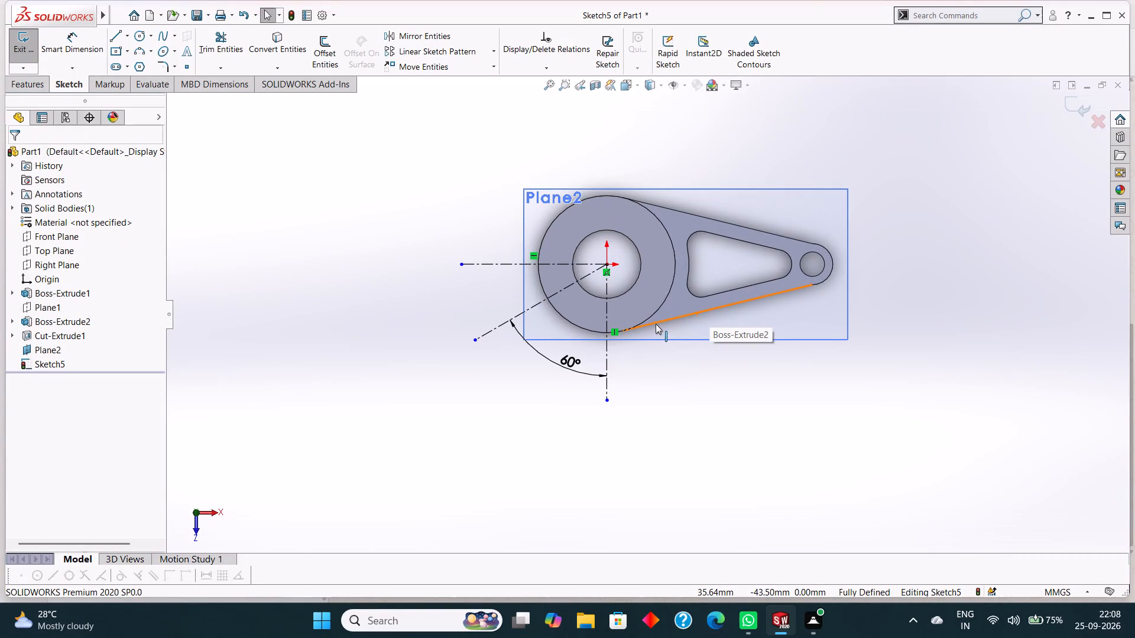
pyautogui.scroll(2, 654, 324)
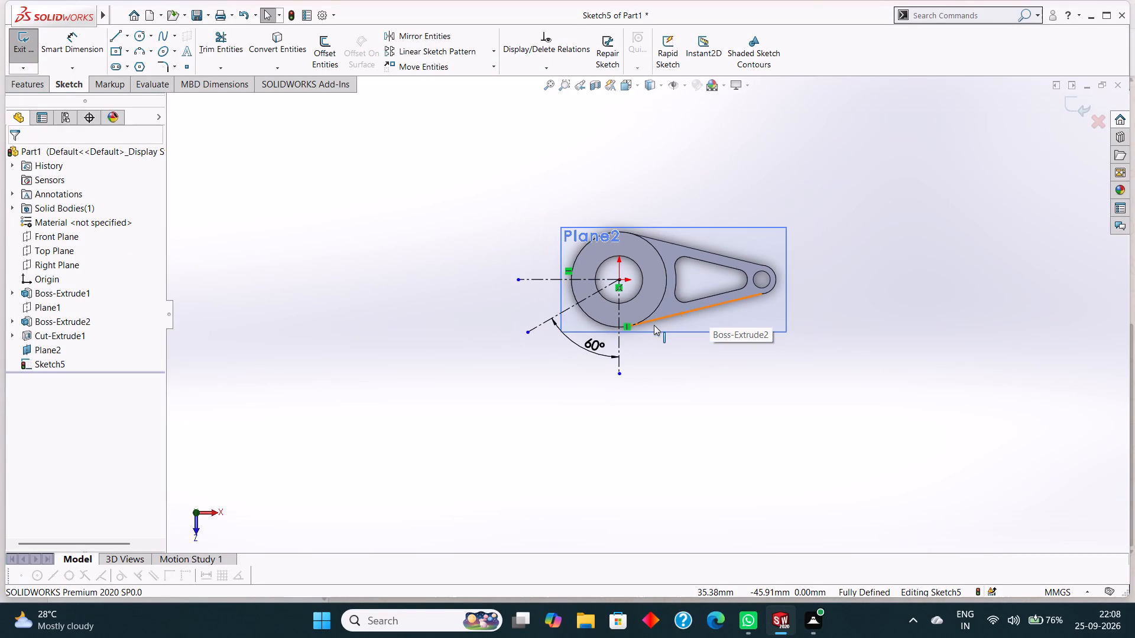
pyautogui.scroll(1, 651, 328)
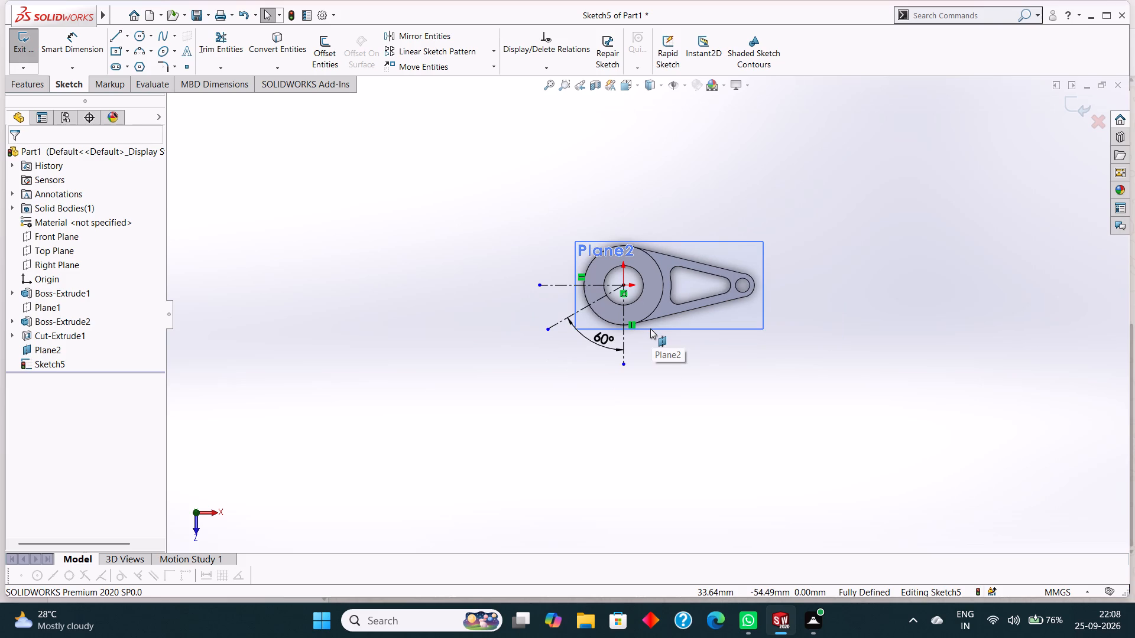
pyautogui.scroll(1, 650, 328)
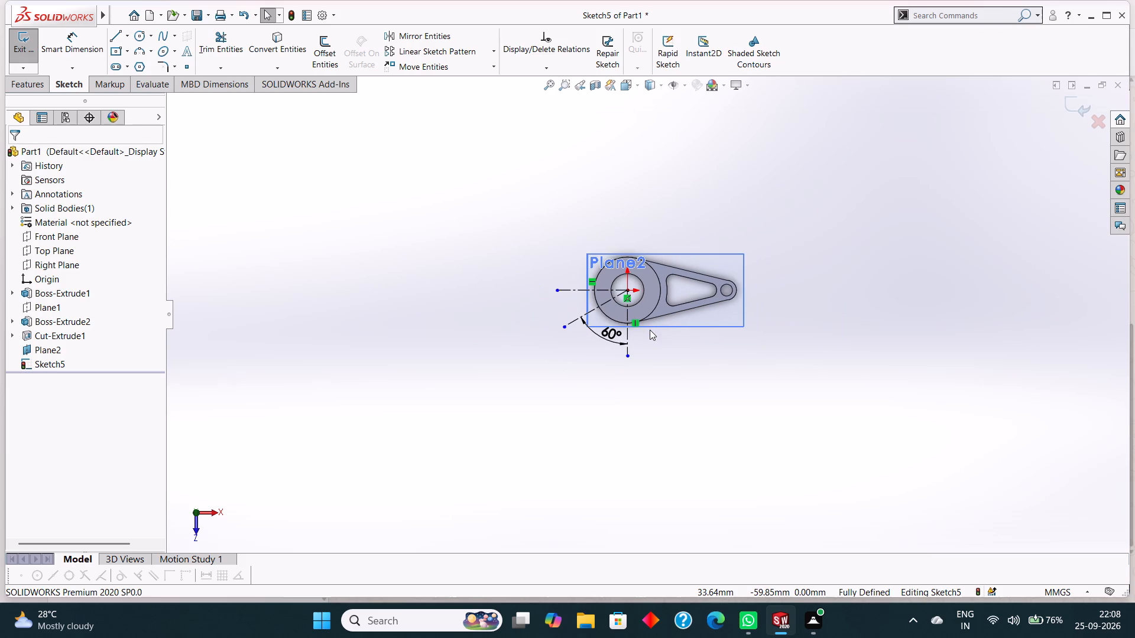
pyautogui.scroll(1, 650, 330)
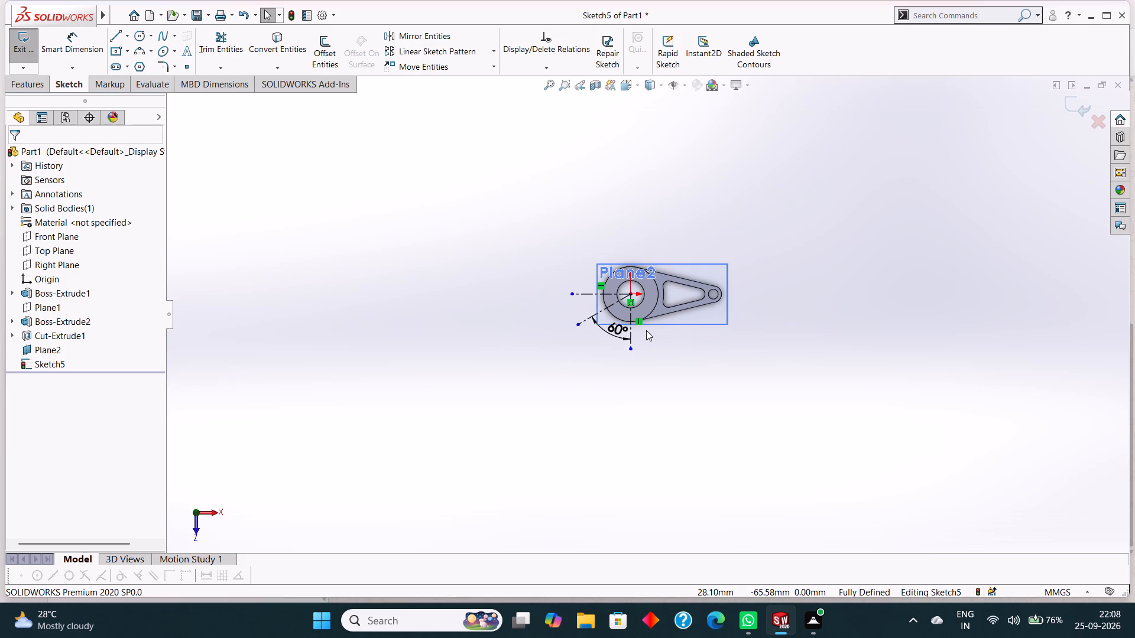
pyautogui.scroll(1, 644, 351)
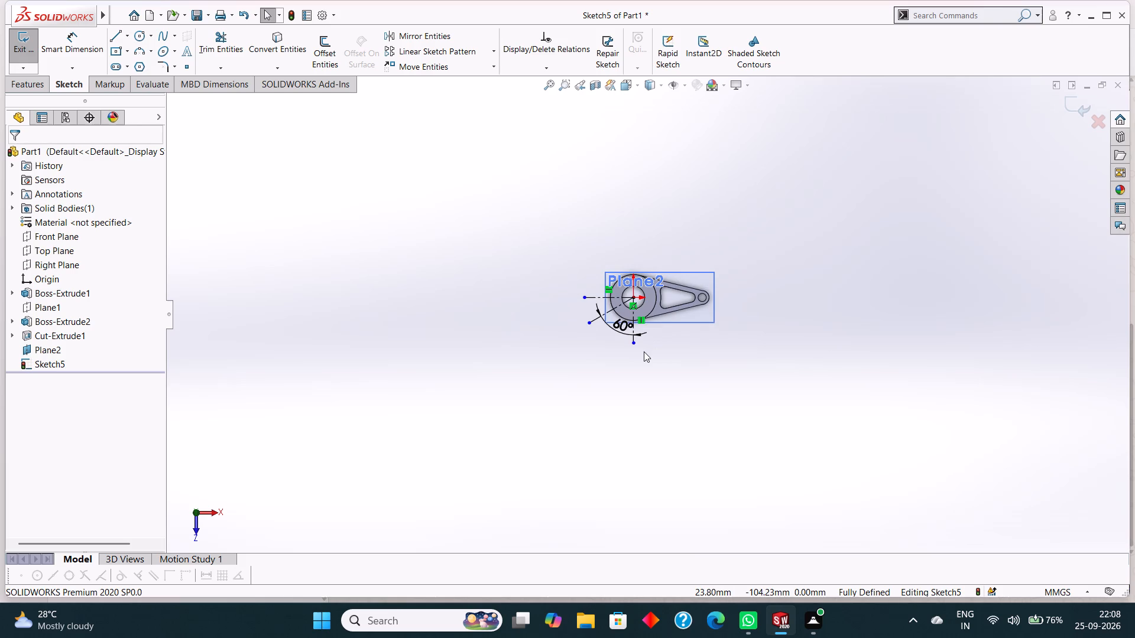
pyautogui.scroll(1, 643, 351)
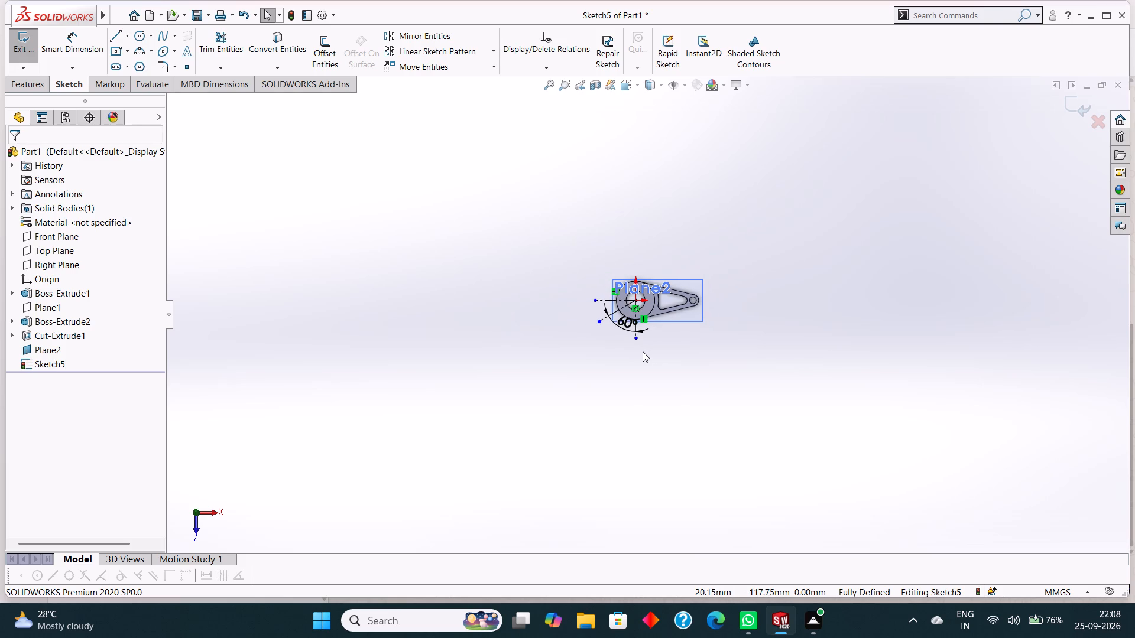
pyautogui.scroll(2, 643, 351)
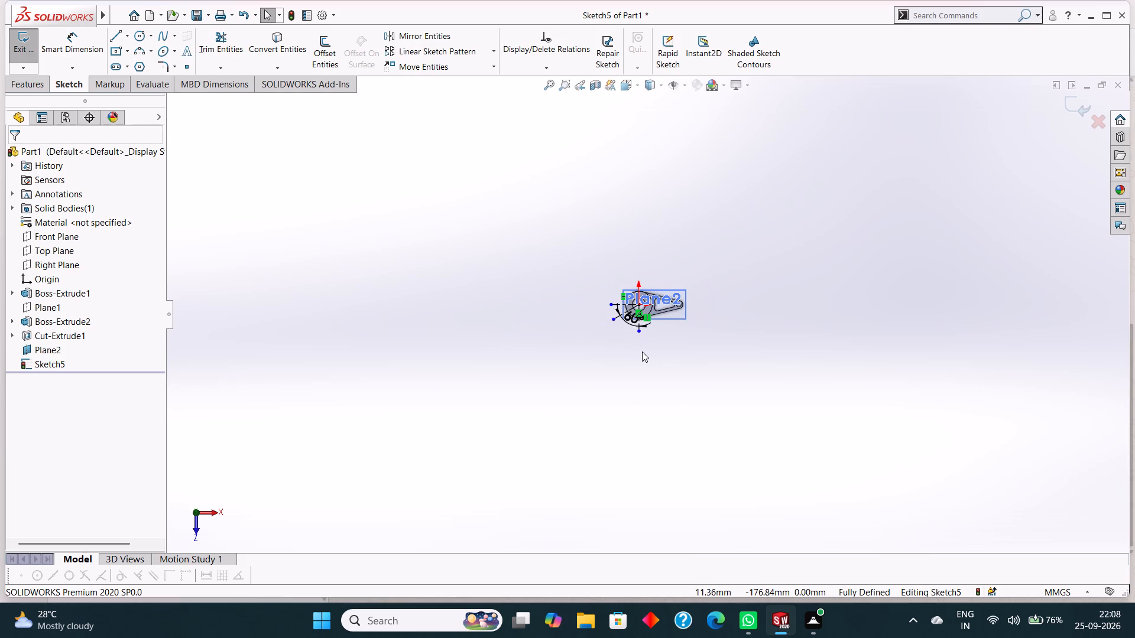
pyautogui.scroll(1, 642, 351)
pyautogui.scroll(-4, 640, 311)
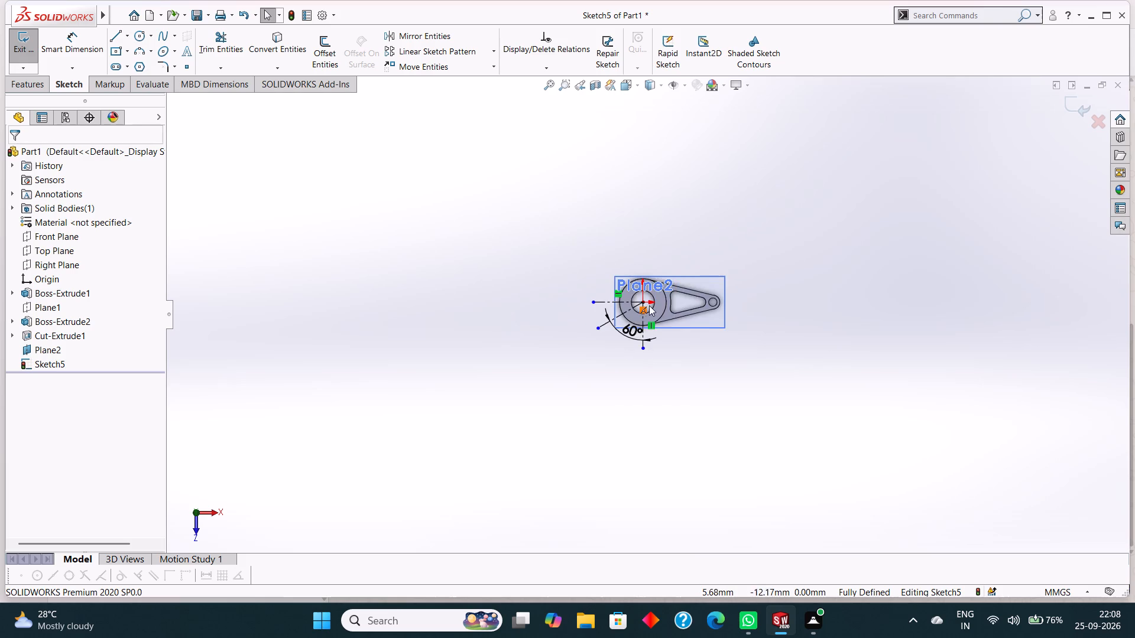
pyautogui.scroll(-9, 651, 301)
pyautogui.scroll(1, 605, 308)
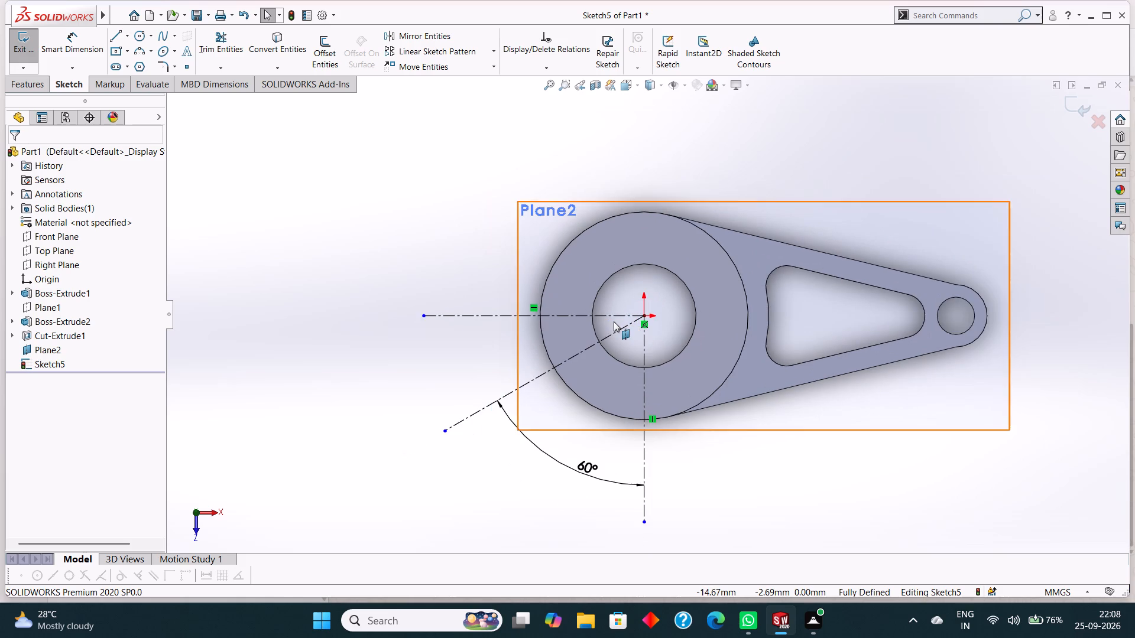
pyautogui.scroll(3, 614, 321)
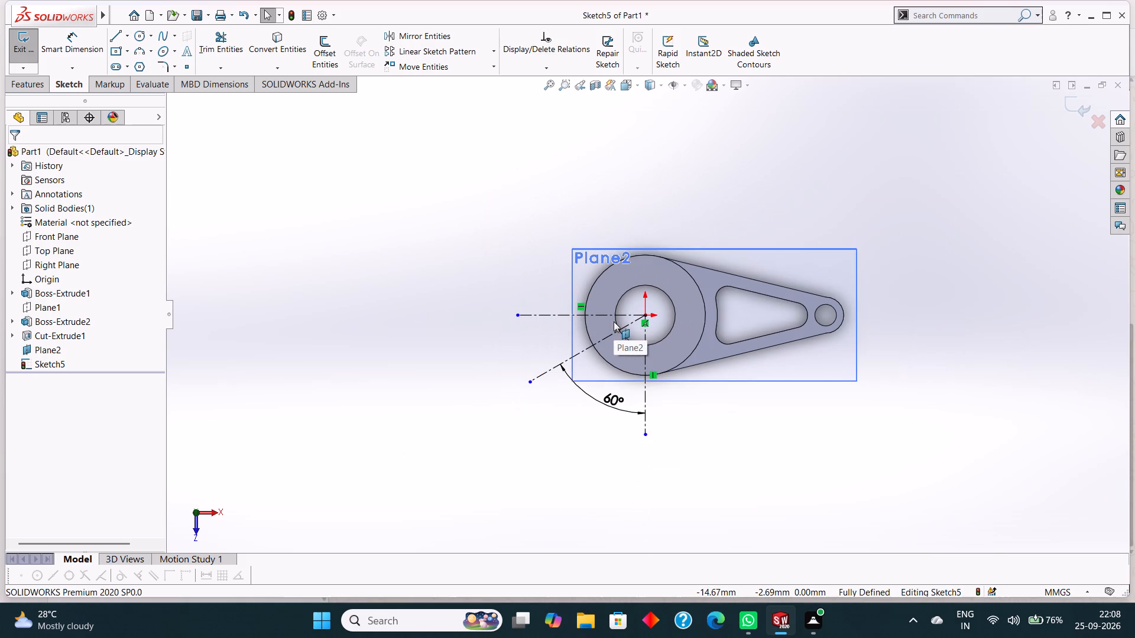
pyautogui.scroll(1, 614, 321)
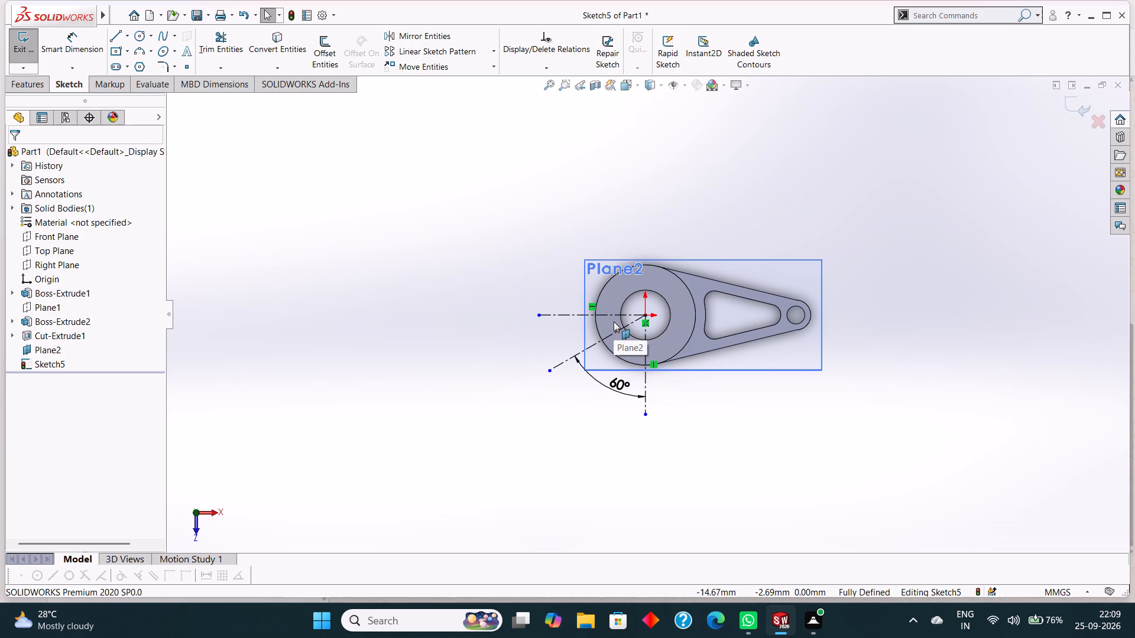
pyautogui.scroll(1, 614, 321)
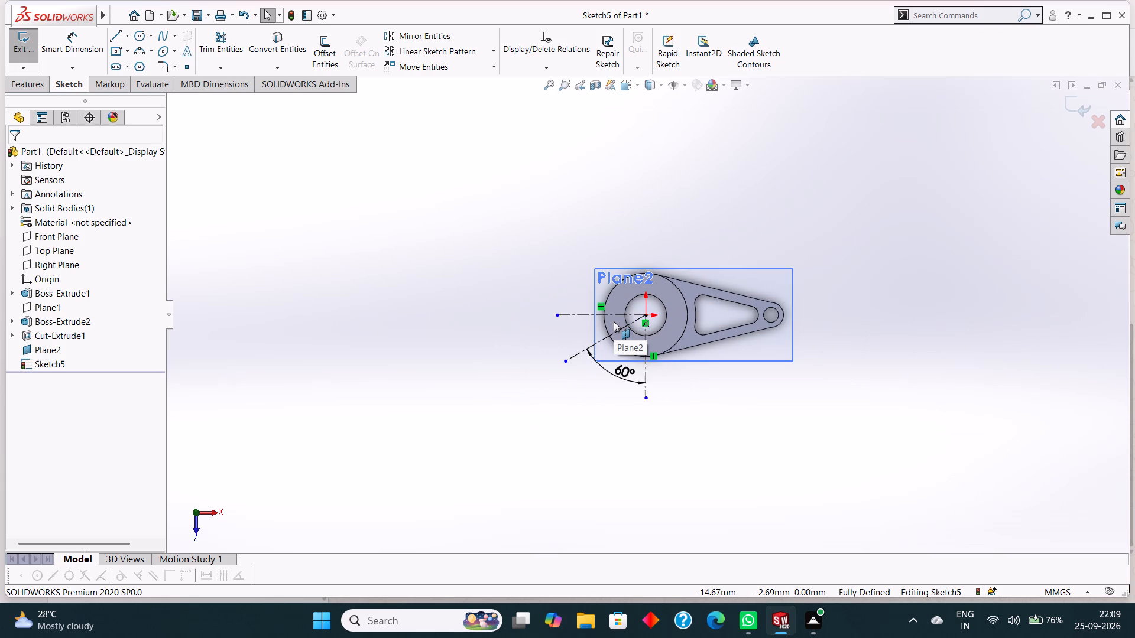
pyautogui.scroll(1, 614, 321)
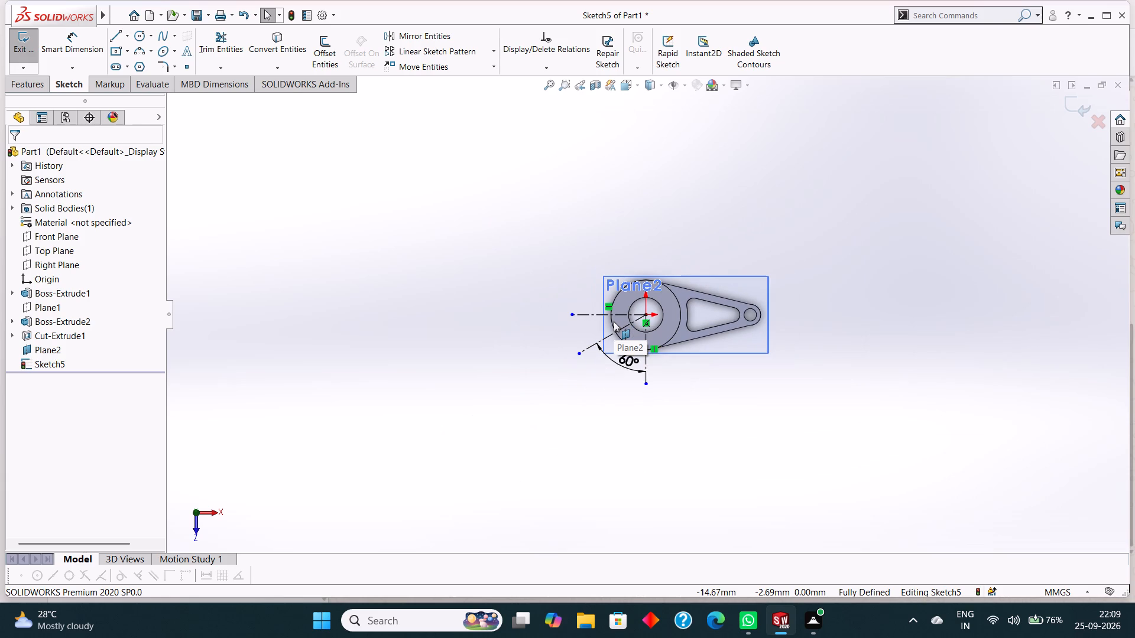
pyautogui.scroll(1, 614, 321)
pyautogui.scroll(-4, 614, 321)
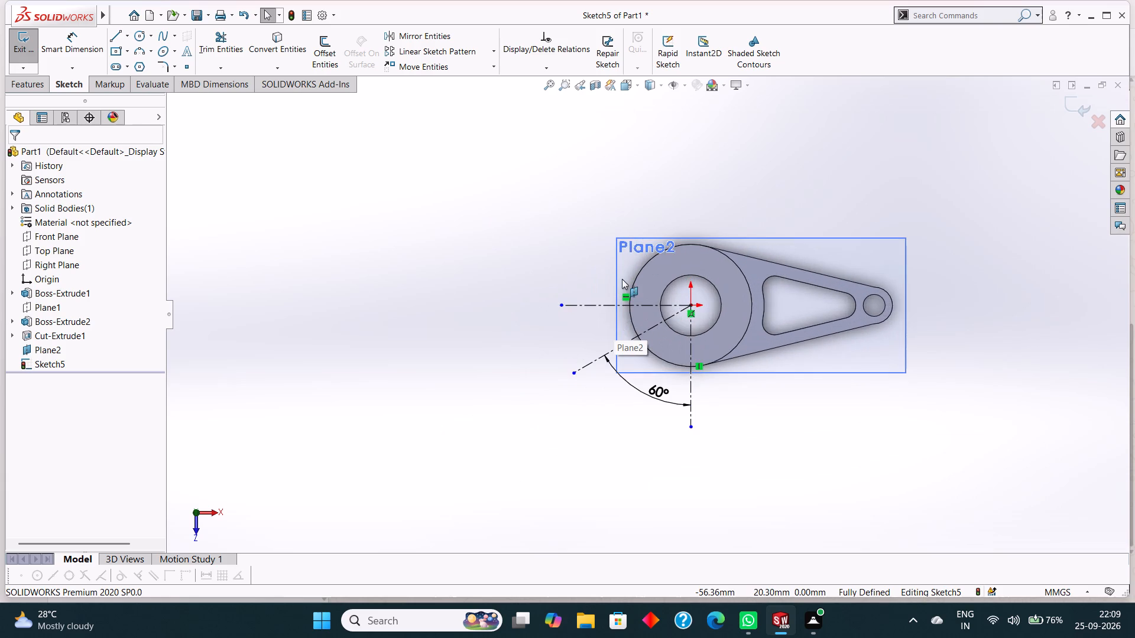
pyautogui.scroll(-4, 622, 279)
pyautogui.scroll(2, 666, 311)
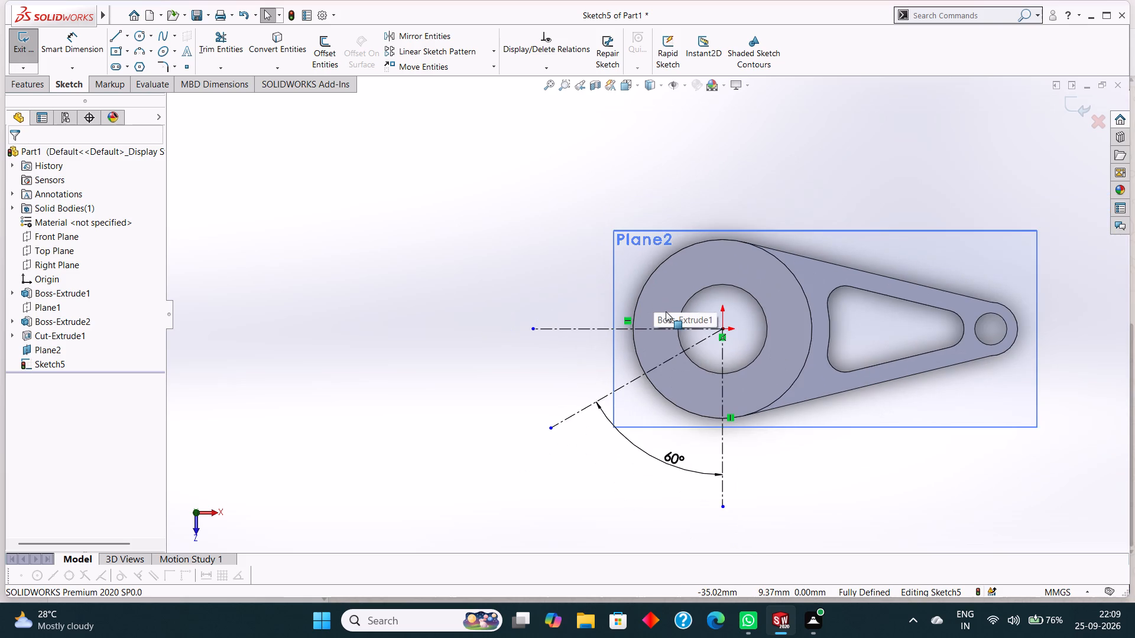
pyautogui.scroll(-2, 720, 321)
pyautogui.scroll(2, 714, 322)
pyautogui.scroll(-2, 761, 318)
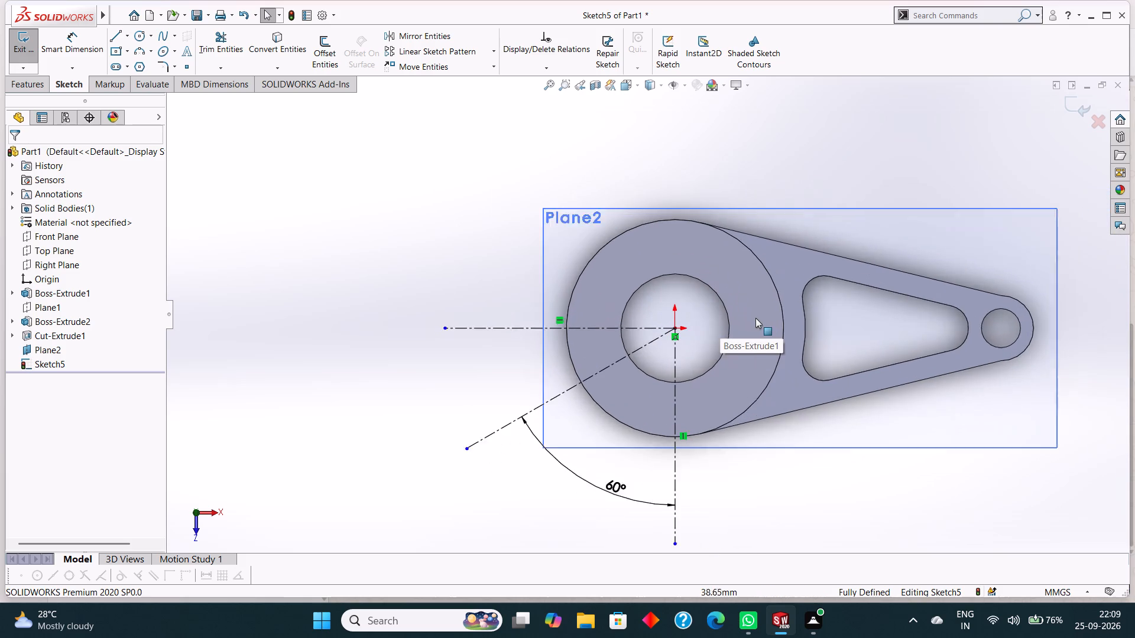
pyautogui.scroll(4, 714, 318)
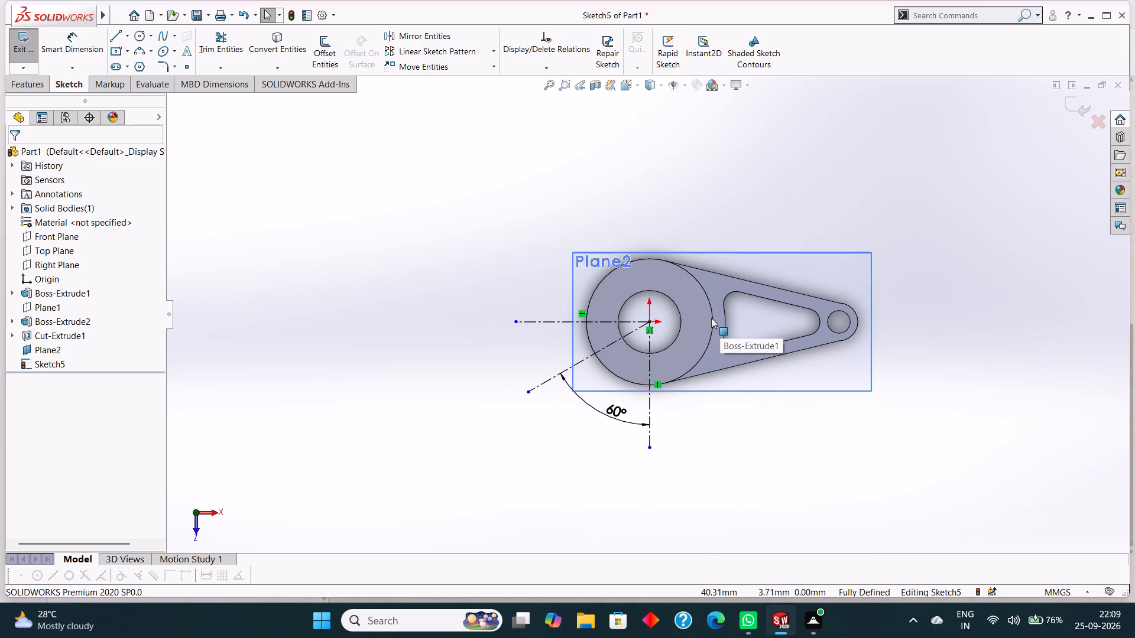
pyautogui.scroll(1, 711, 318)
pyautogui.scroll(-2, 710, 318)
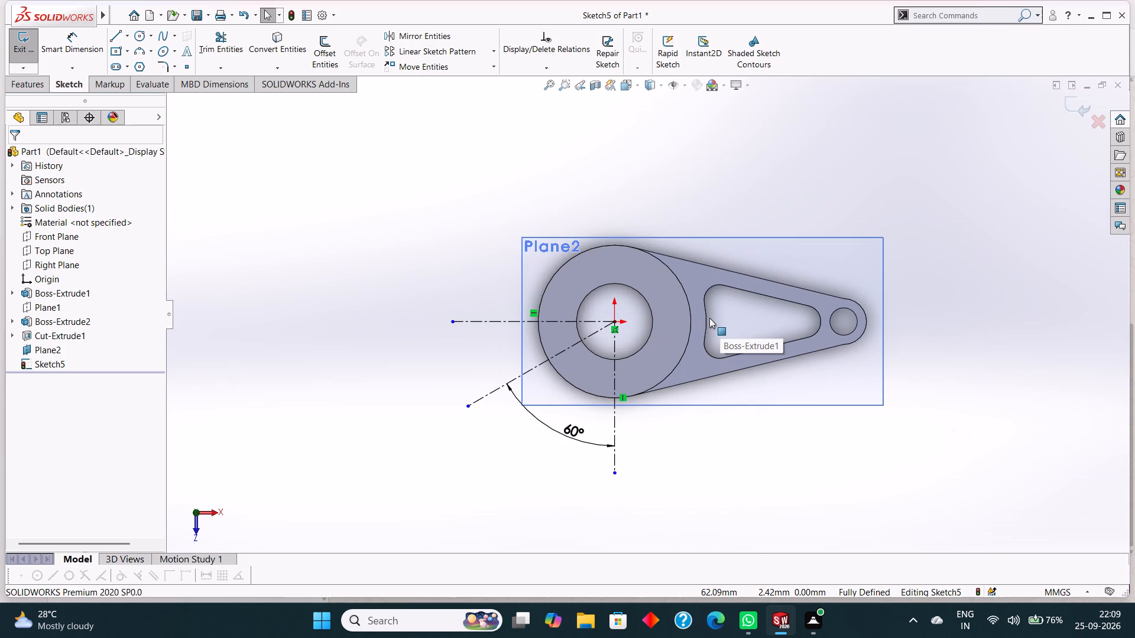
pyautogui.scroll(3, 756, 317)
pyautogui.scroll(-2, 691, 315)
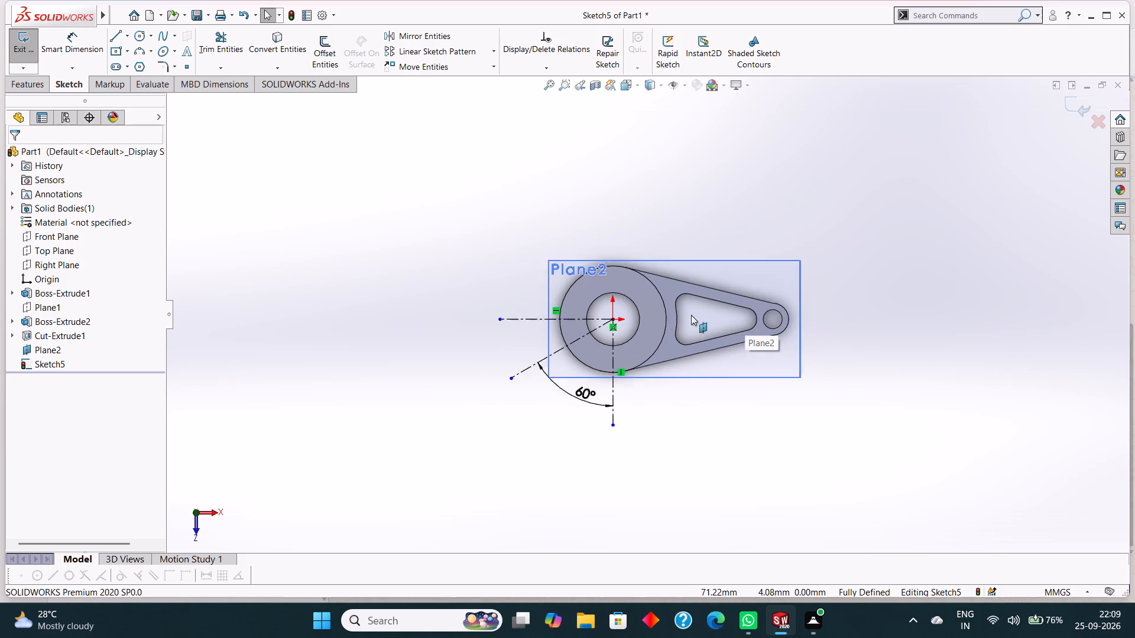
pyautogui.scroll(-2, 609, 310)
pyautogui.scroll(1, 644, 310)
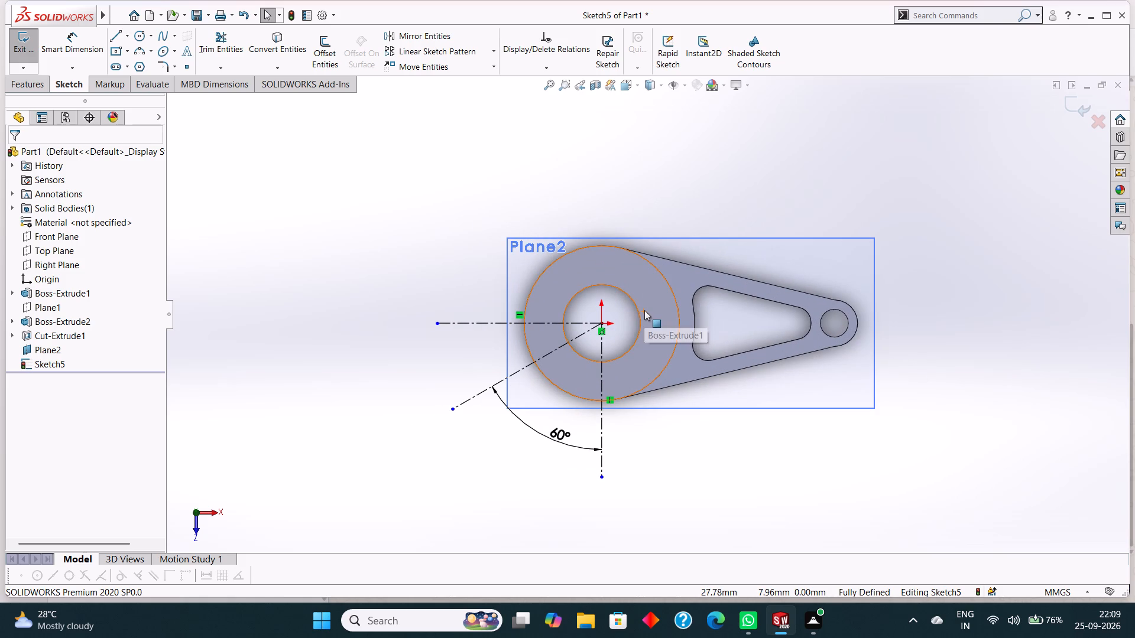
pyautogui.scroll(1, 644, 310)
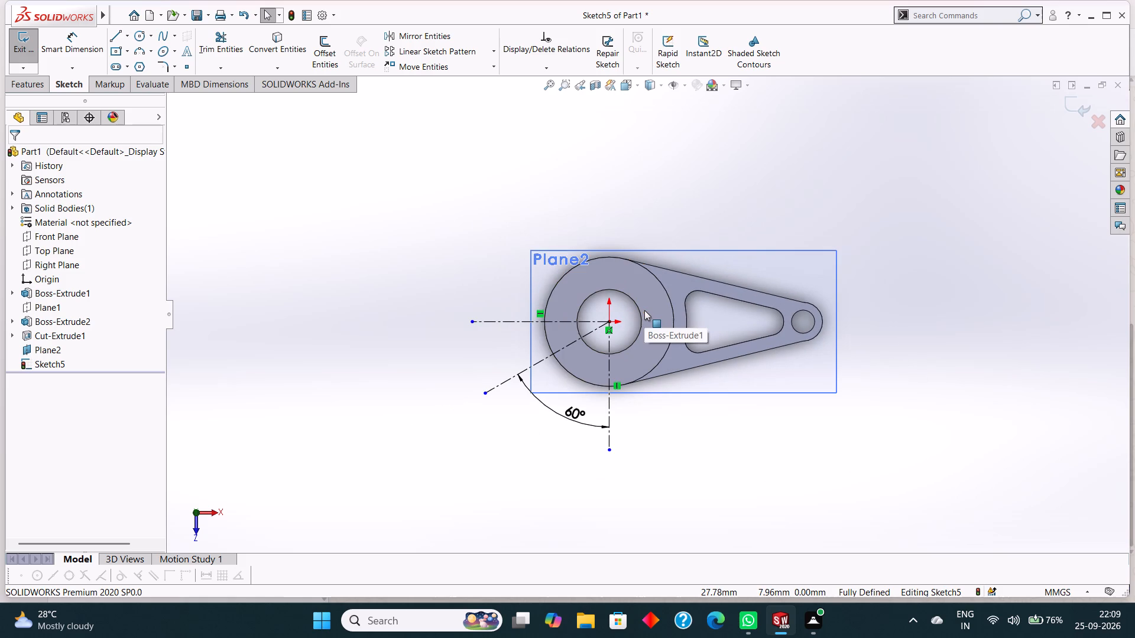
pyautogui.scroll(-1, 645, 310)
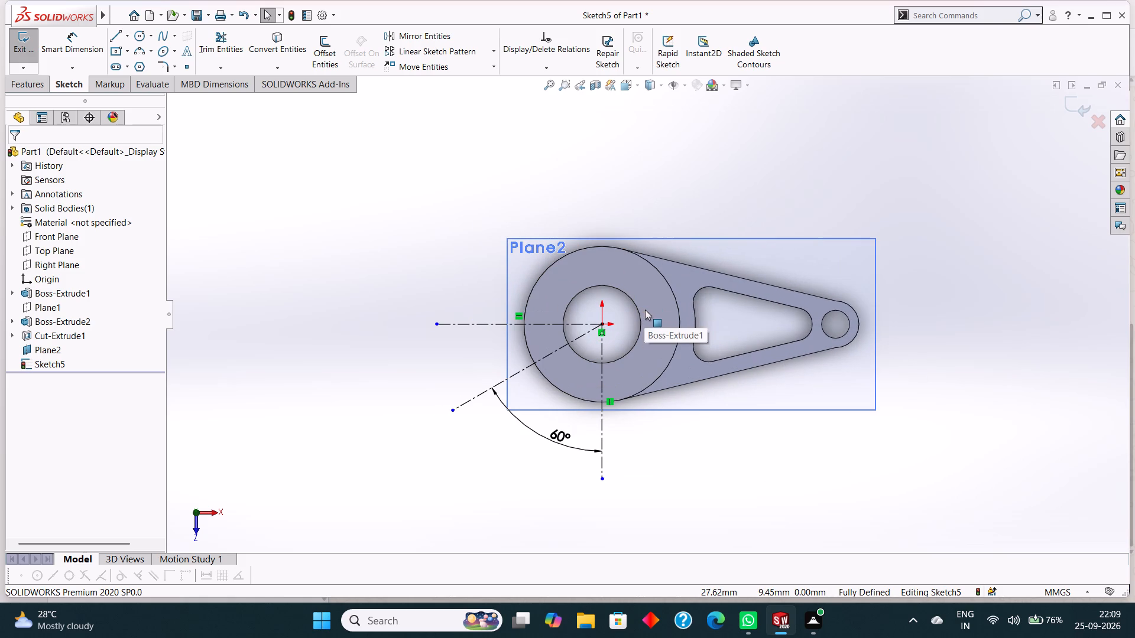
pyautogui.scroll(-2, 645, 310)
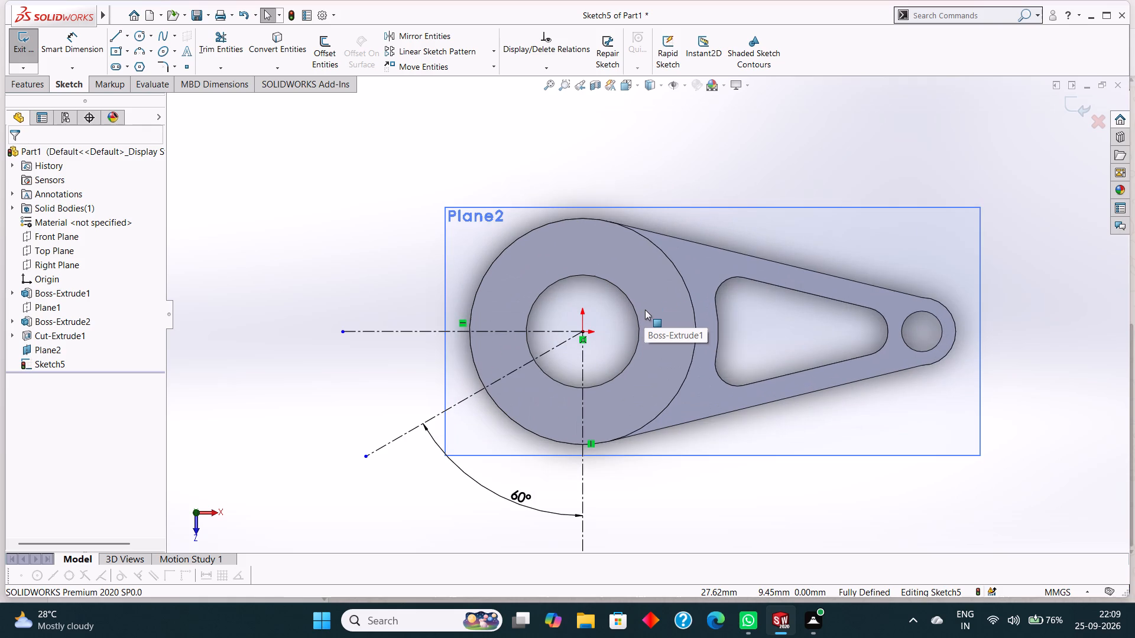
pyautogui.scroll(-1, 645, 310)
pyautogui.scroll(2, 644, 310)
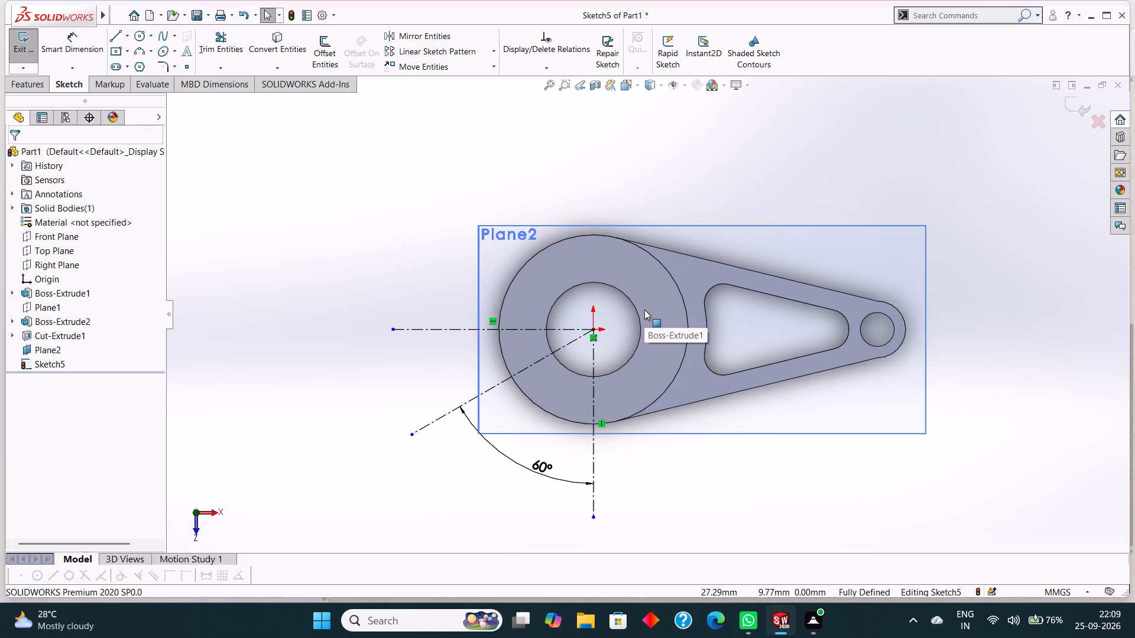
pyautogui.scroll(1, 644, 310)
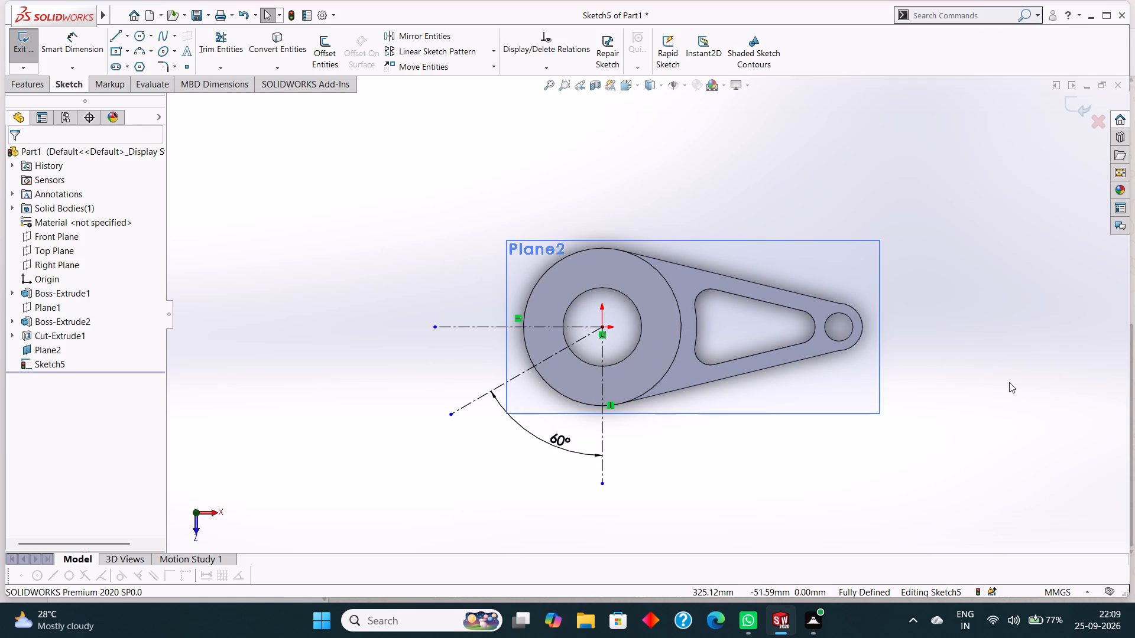
# Sketch two concentric circles centred on the slanted centerline's outer endpoint, the larger about 23 mm in radius and the smaller roughly half that size.
pyautogui.click(136, 41)
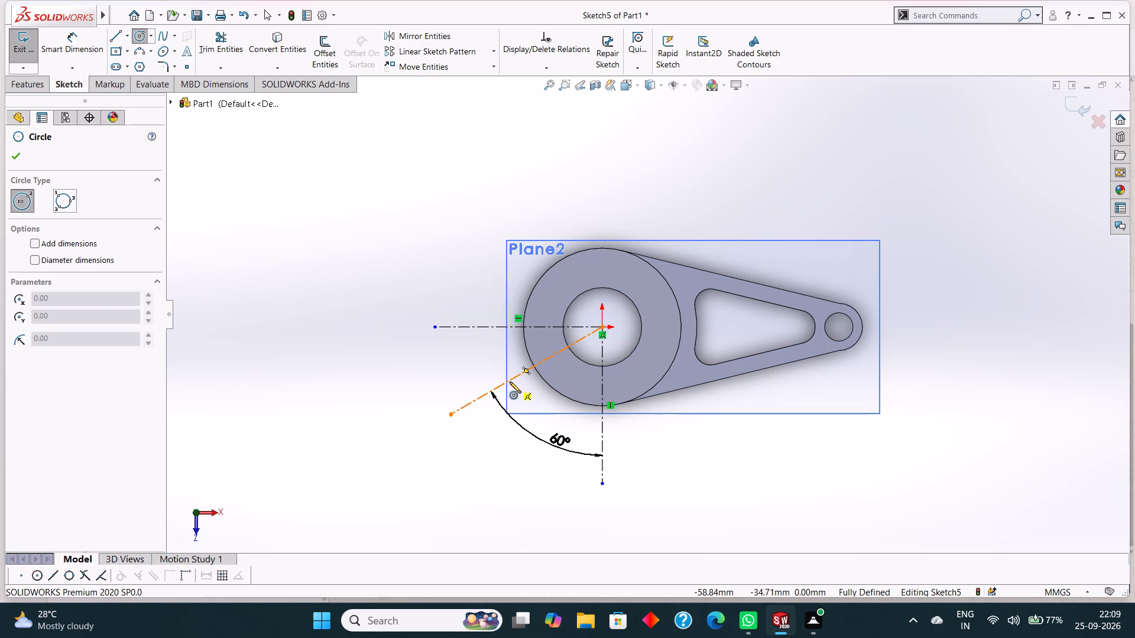
pyautogui.click(452, 414)
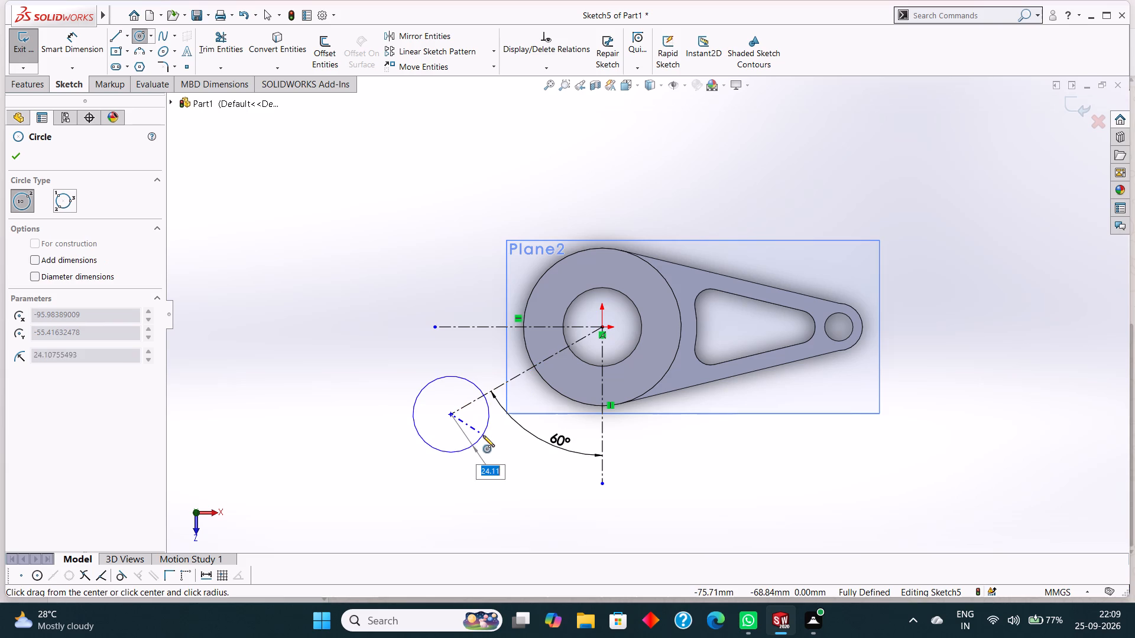
pyautogui.click(480, 435)
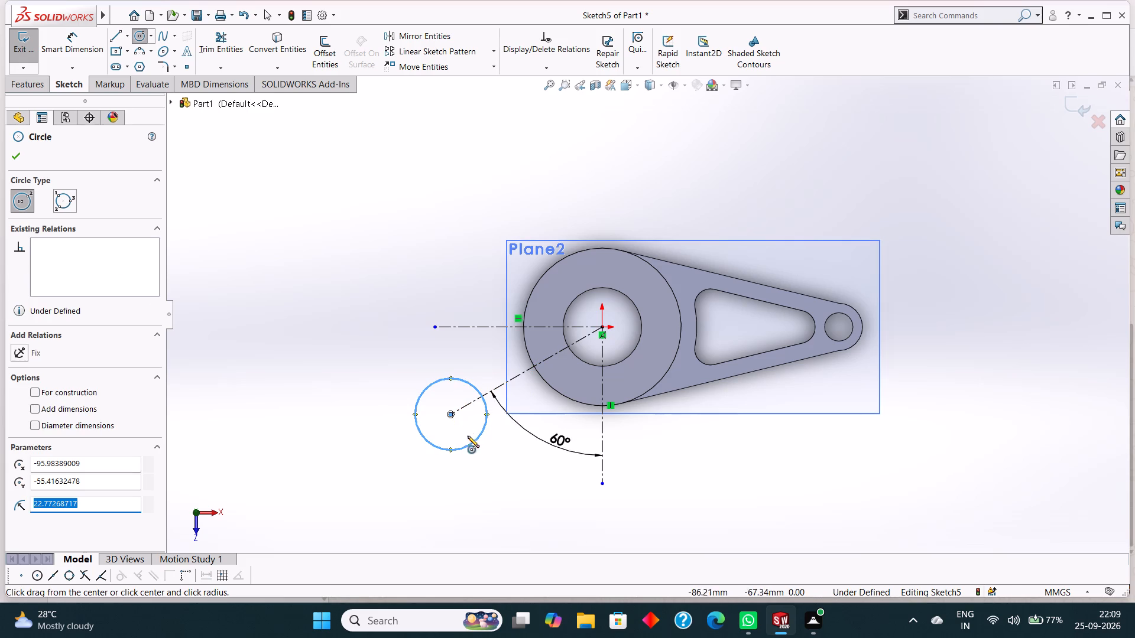
pyautogui.click(451, 414)
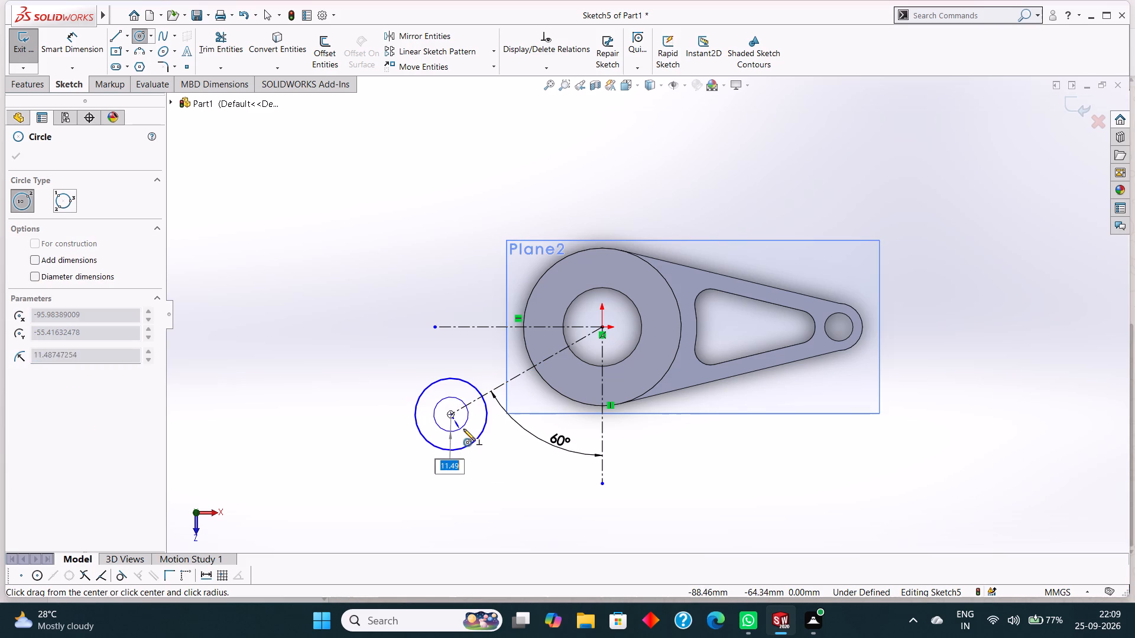
pyautogui.click(464, 429)
pyautogui.click(12, 159)
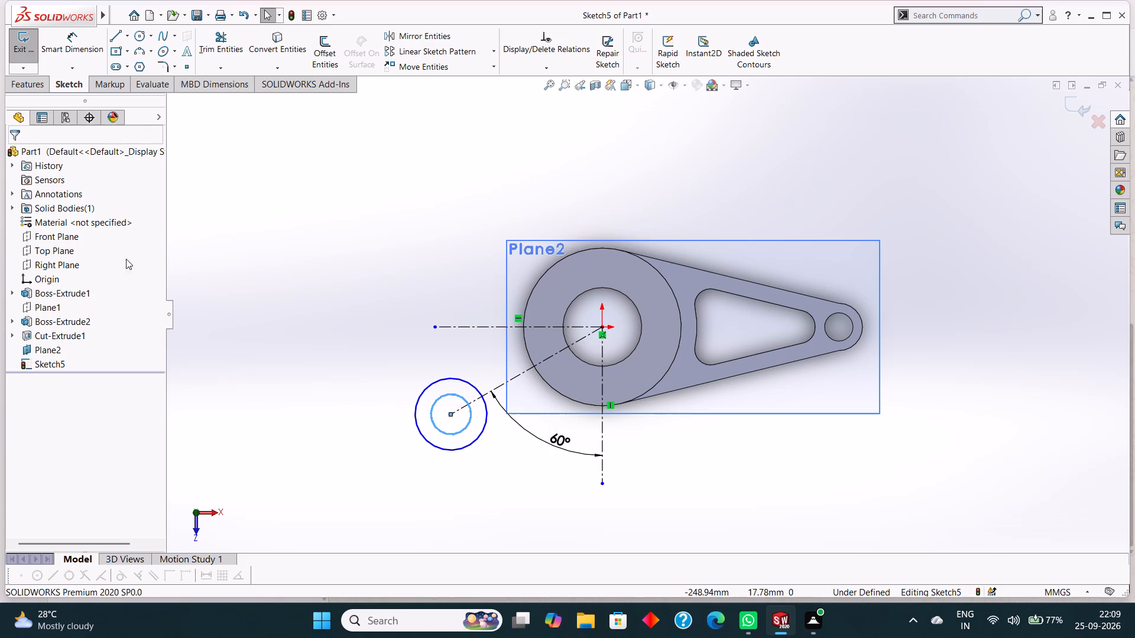
# Dimension the outer of the two concentric circles at the slanted centerline's end with a 30 mm diameter.
pyautogui.click(80, 45)
pyautogui.click(423, 391)
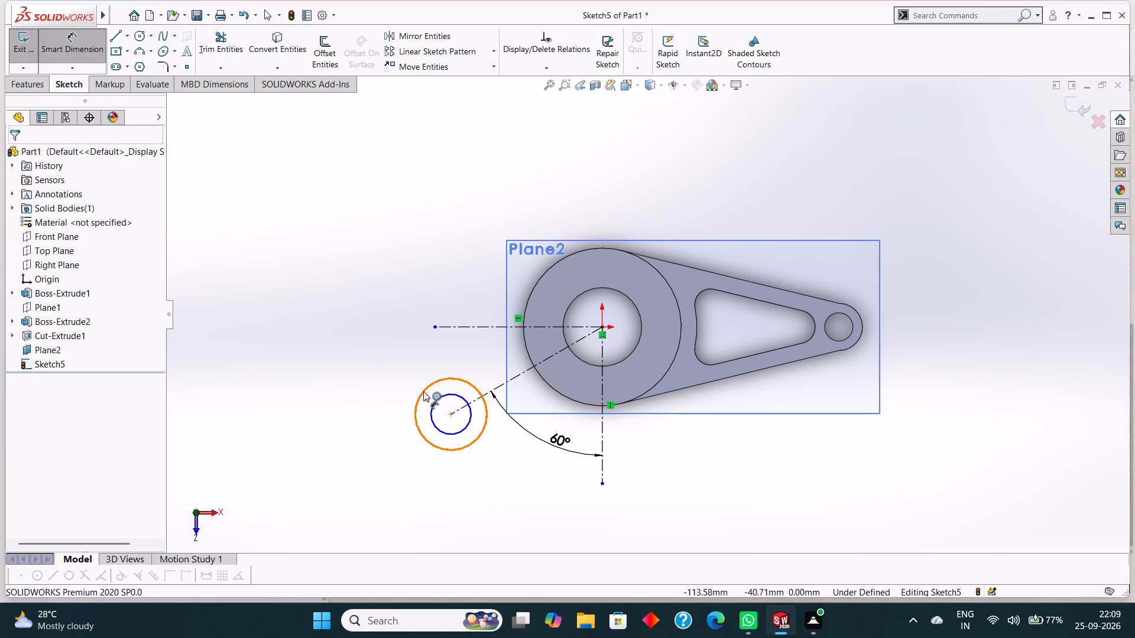
pyautogui.click(393, 392)
pyautogui.write('30')
pyautogui.press('Return')
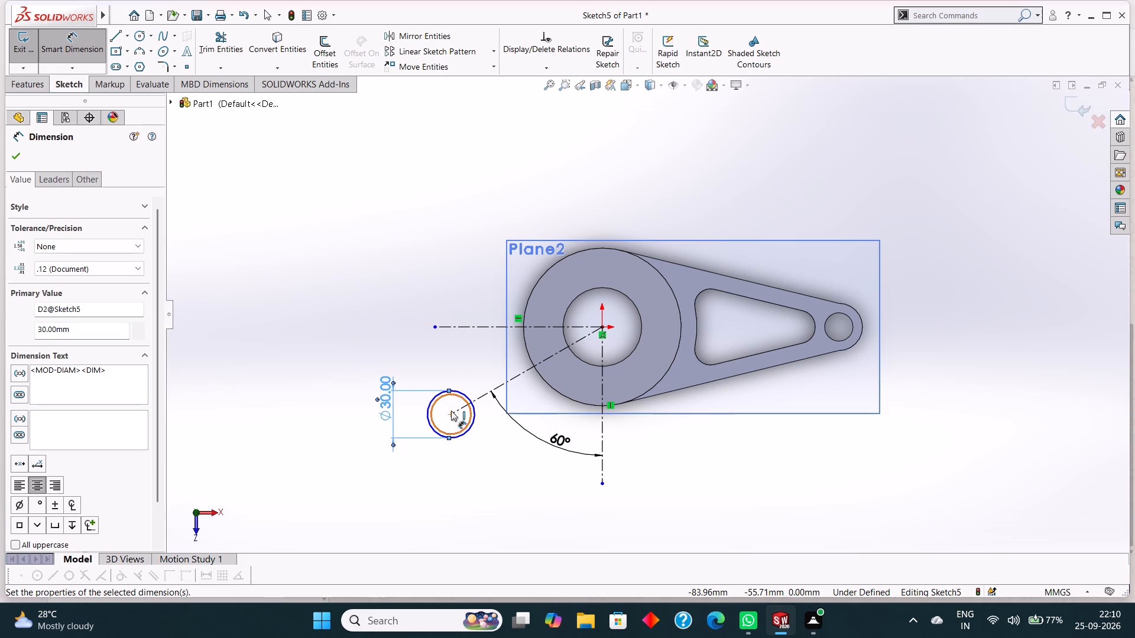
# Dimension the inner concentric circle with a 15 mm diameter.
pyautogui.click(440, 399)
pyautogui.click(492, 459)
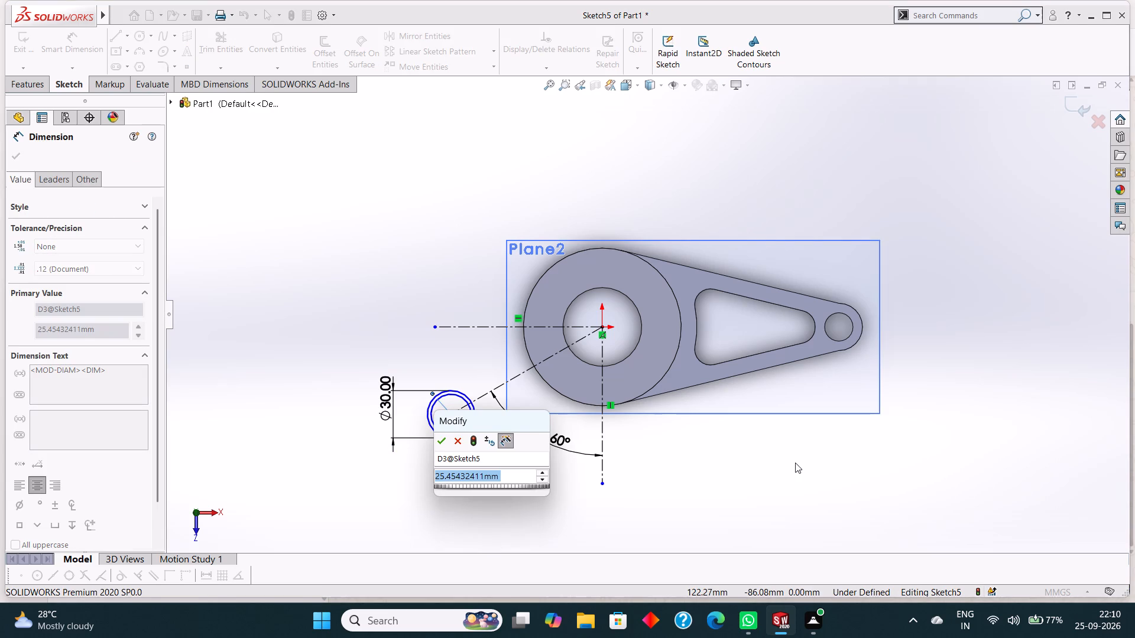
pyautogui.press('BackSpace')
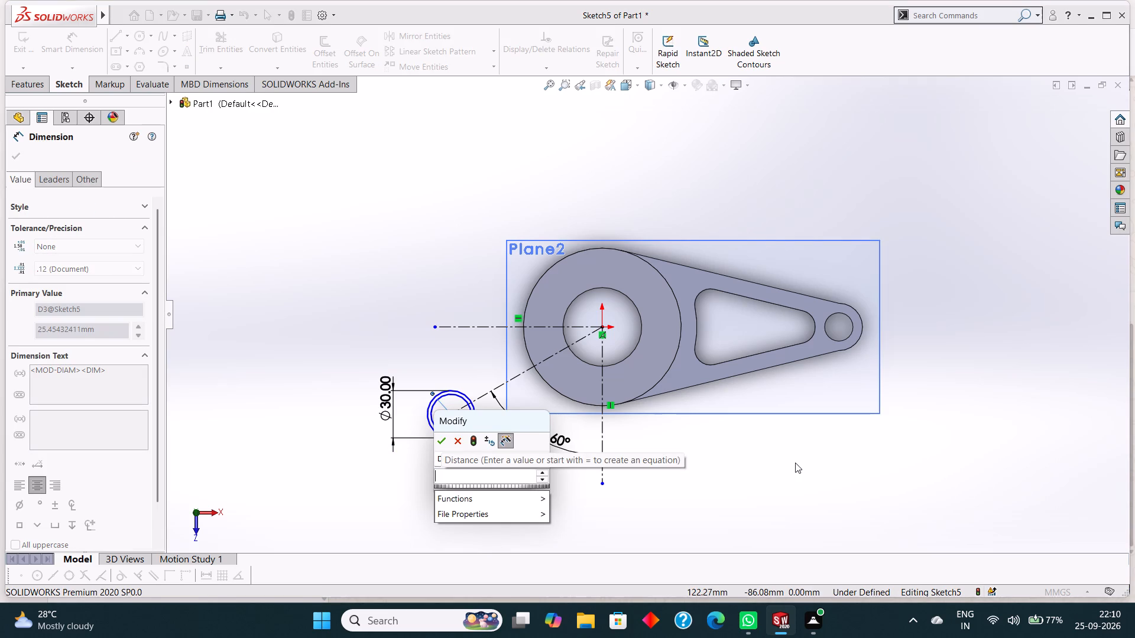
pyautogui.write('7.')
pyautogui.press('BackSpace')
pyautogui.press('BackSpace')
pyautogui.write('15')
pyautogui.press('Return')
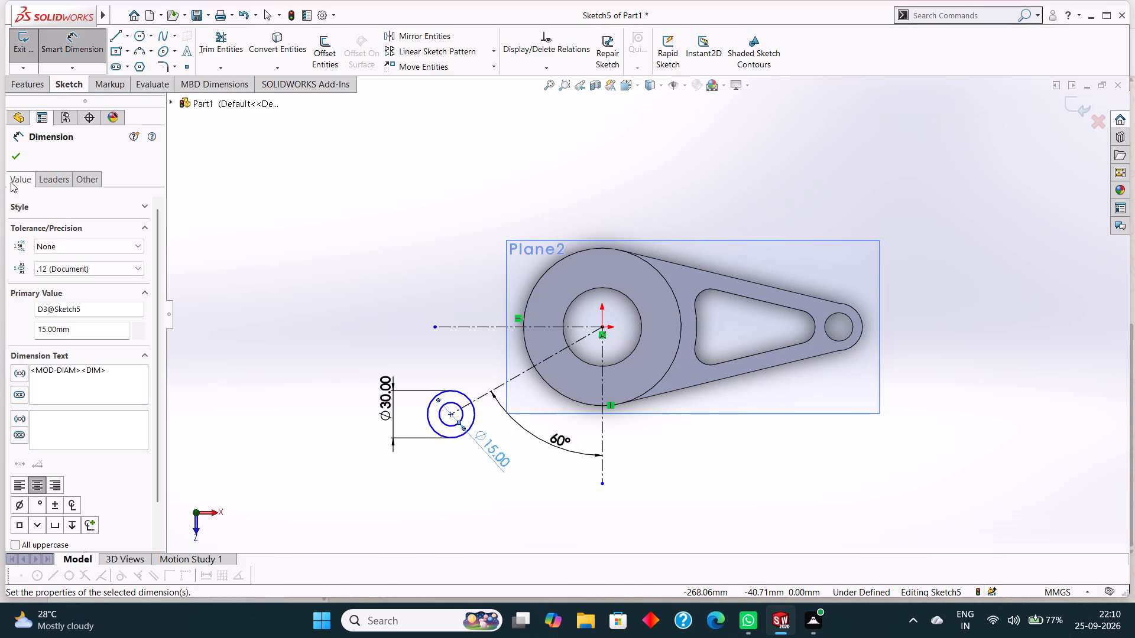
pyautogui.click(19, 153)
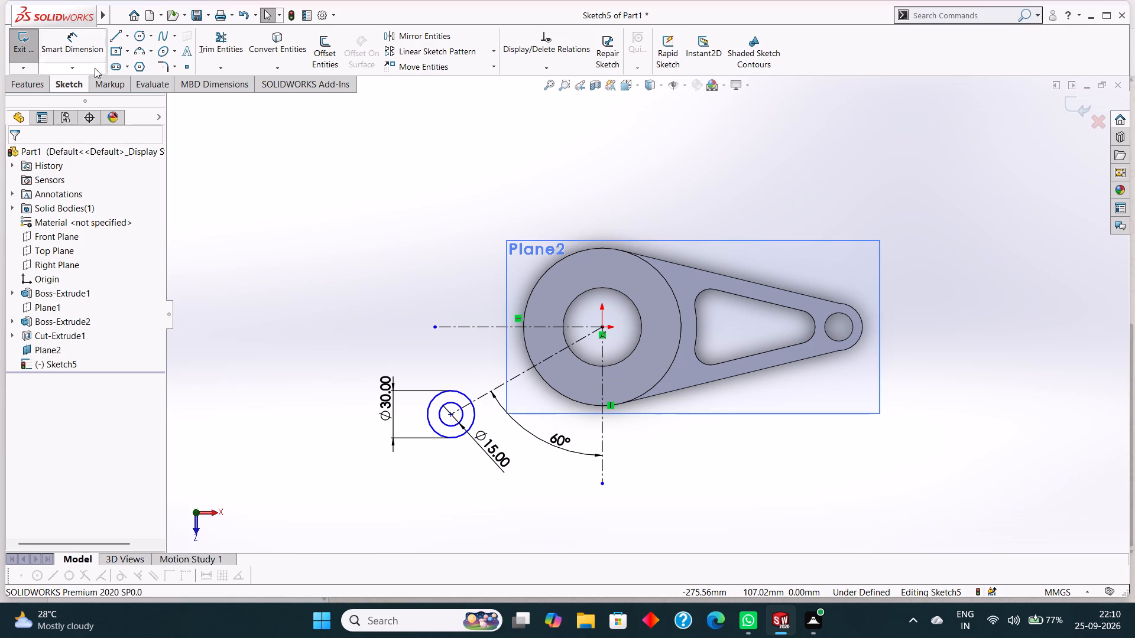
# Dimension the horizontal distance between the concentric circles' centre and the origin as 80 mm.
pyautogui.click(87, 45)
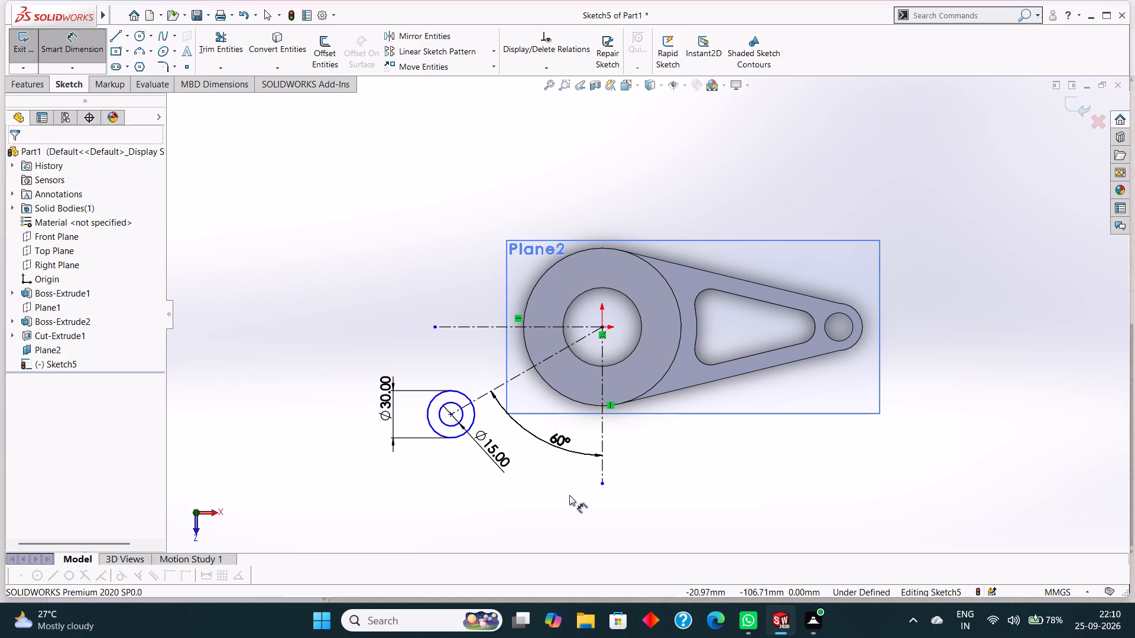
pyautogui.click(452, 412)
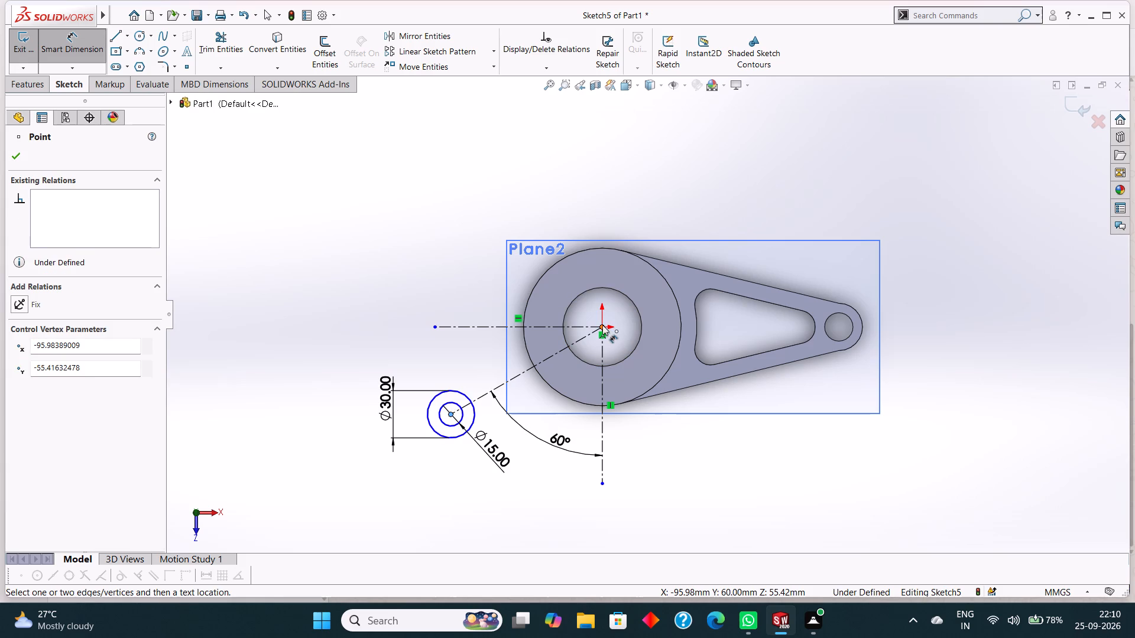
pyautogui.click(602, 325)
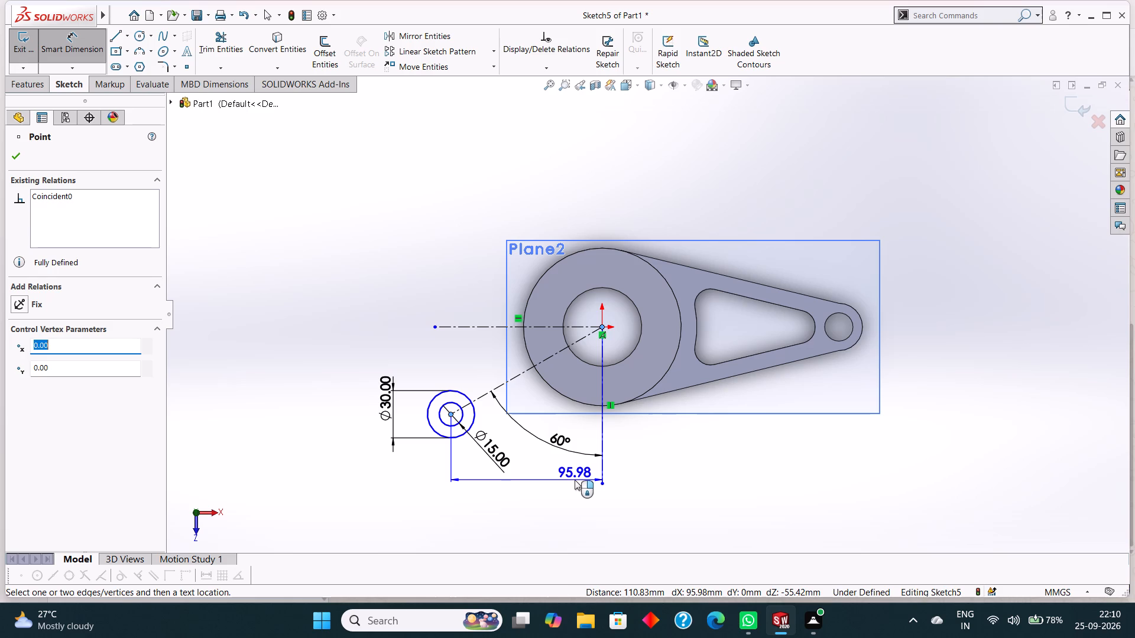
pyautogui.click(575, 480)
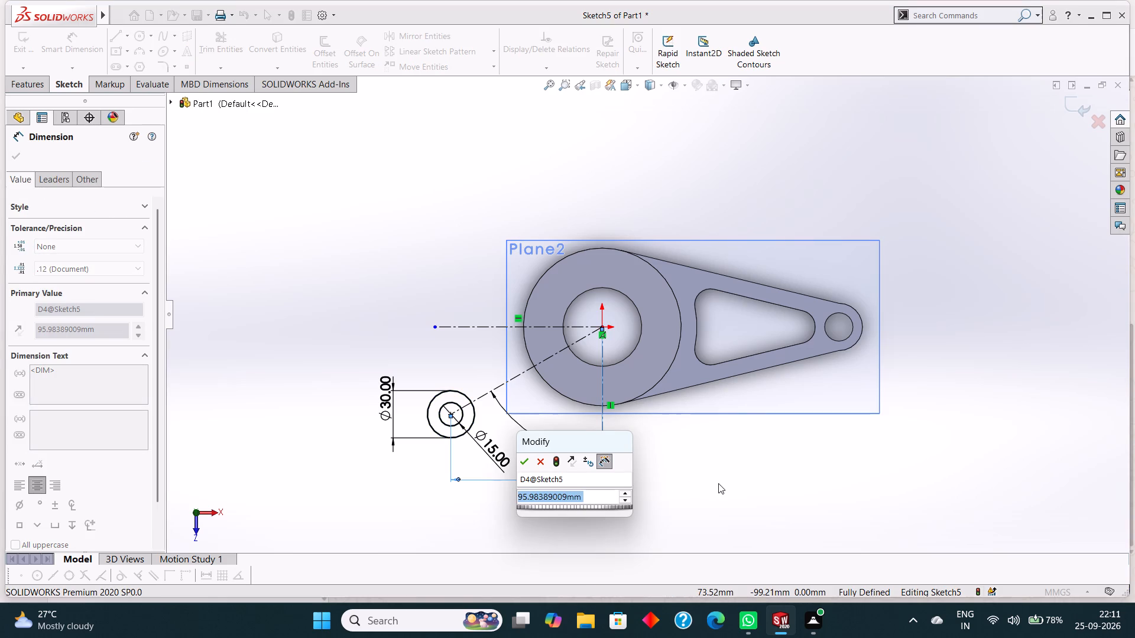
pyautogui.write('80')
pyautogui.press('Return')
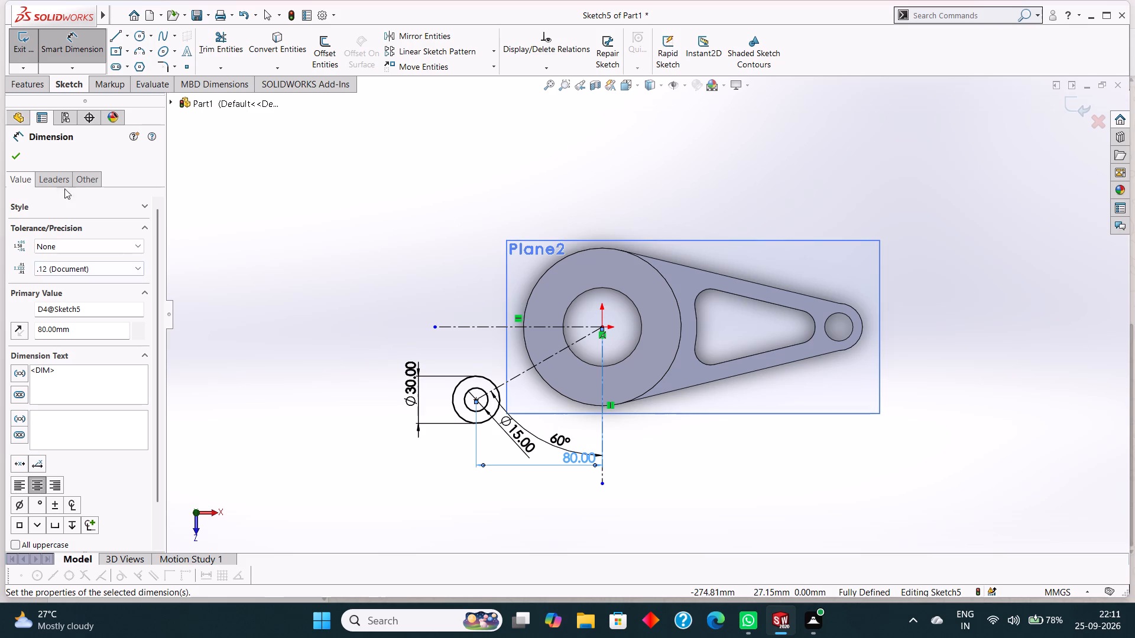
pyautogui.click(11, 159)
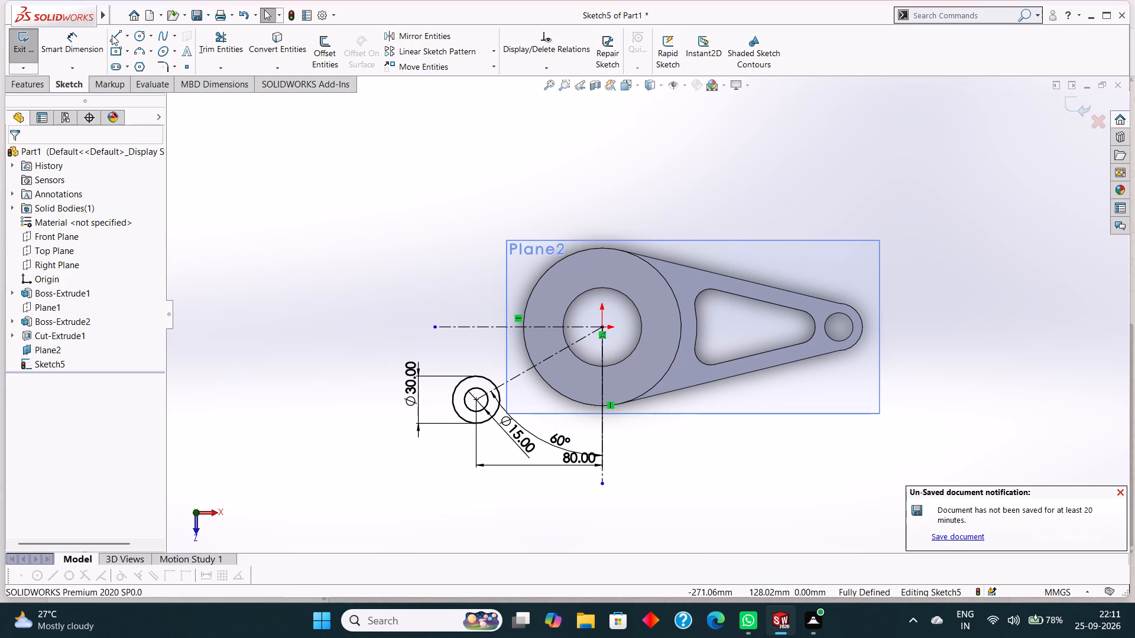
# Offset the slanted centerline by 15 mm in both directions, with dimensions added, to form the arm's two sides.
pyautogui.click(323, 50)
pyautogui.click(542, 359)
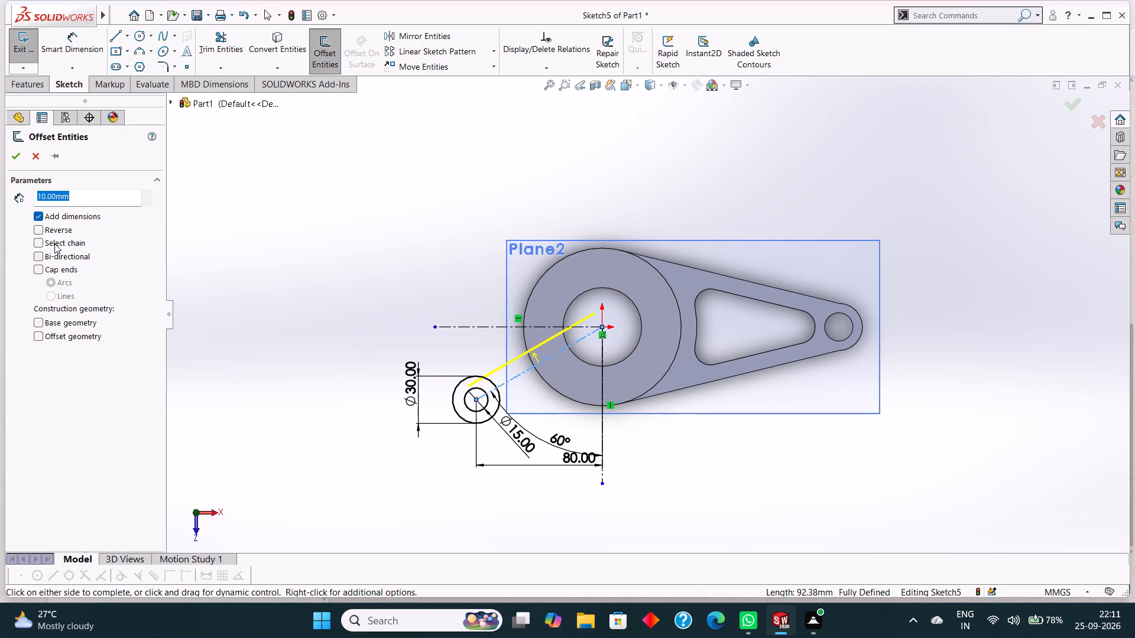
pyautogui.click(43, 256)
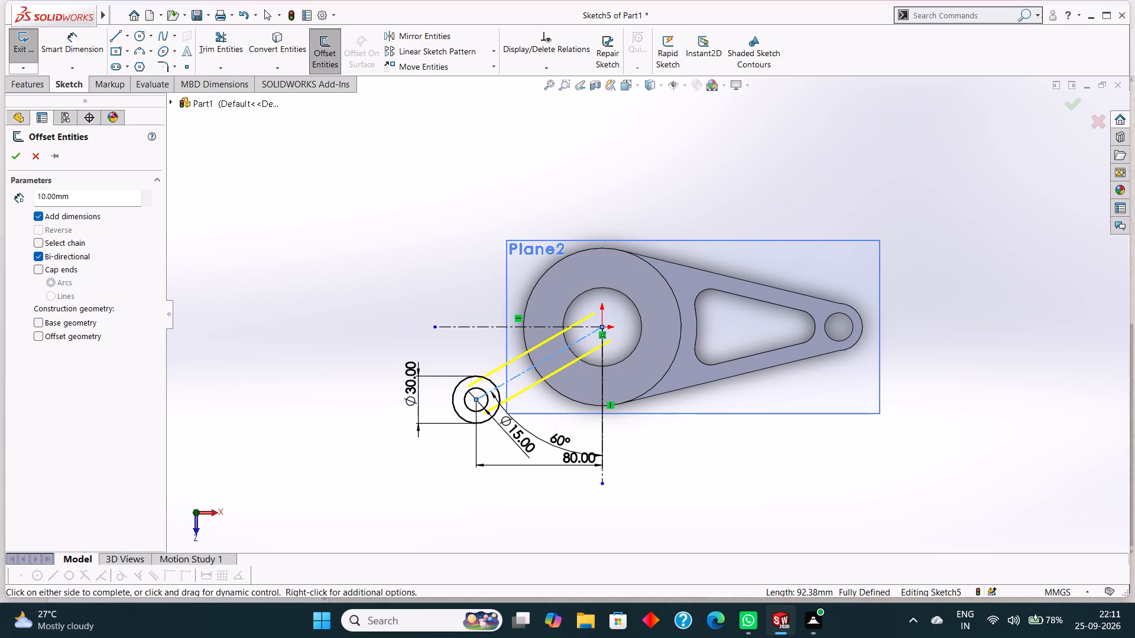
pyautogui.moveTo(89, 198); pyautogui.dragTo(0, 178)
pyautogui.write('15')
pyautogui.press('Return')
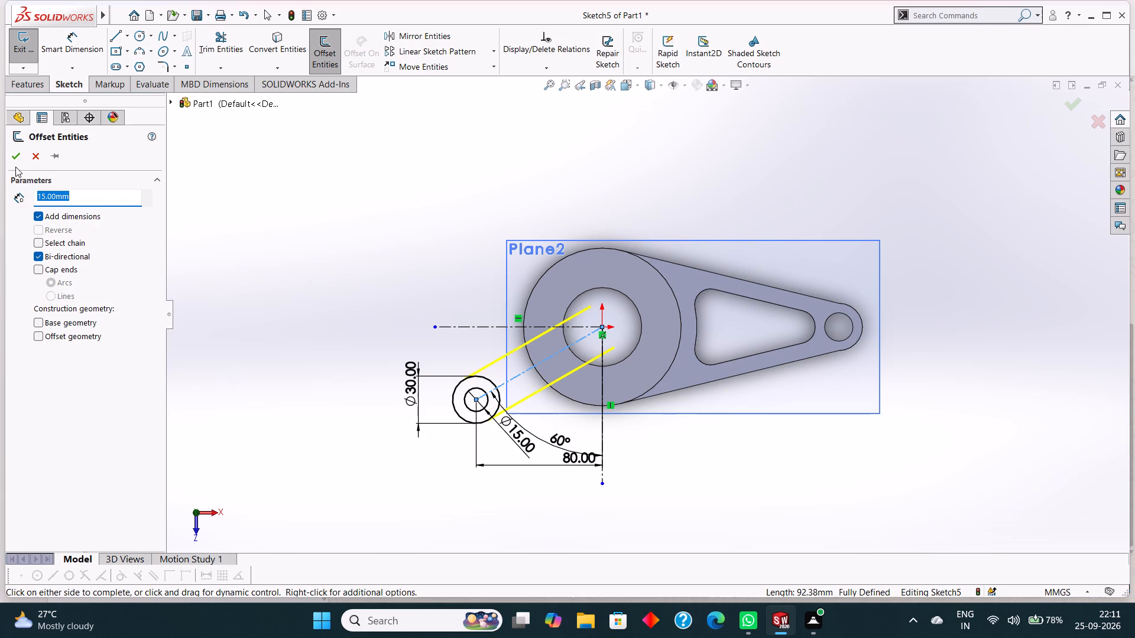
pyautogui.click(15, 158)
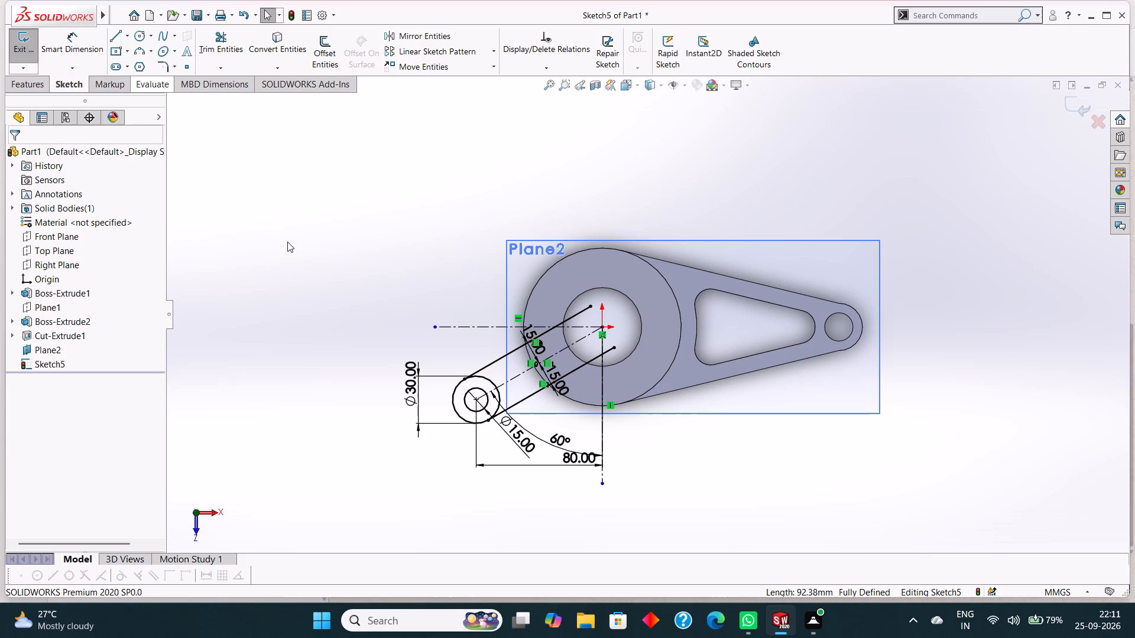
# Trim the inner end of the upper offset line back to the horizontal centerline using Trim to closest.
pyautogui.scroll(1, 287, 242)
pyautogui.scroll(-1, 304, 265)
pyautogui.scroll(2, 363, 261)
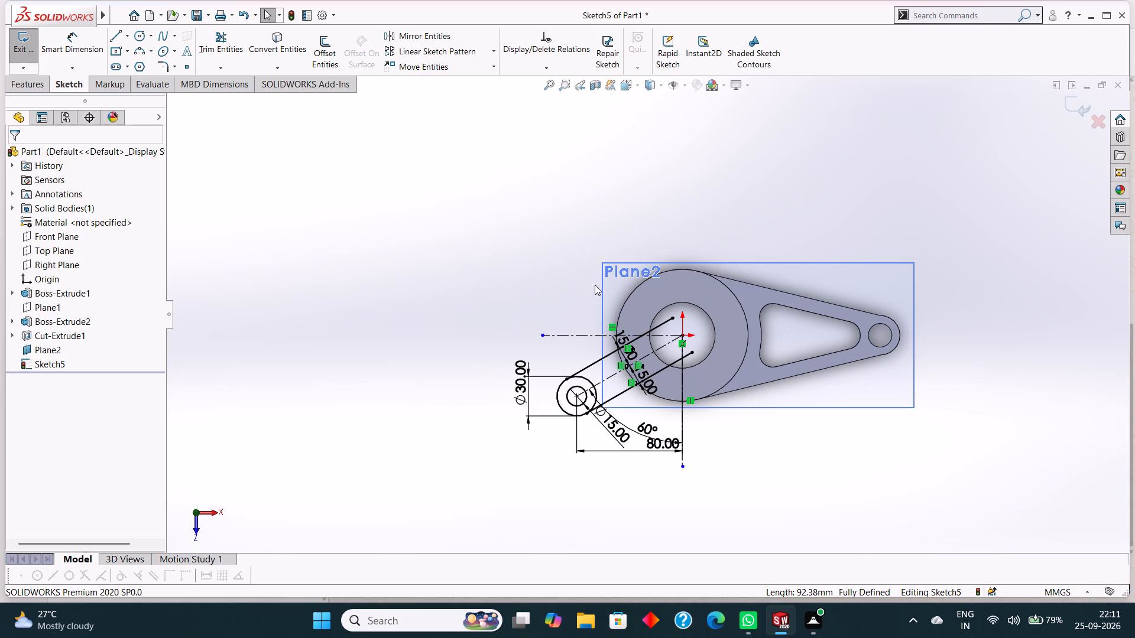
pyautogui.scroll(-2, 588, 287)
pyautogui.scroll(-2, 856, 337)
pyautogui.scroll(2, 819, 335)
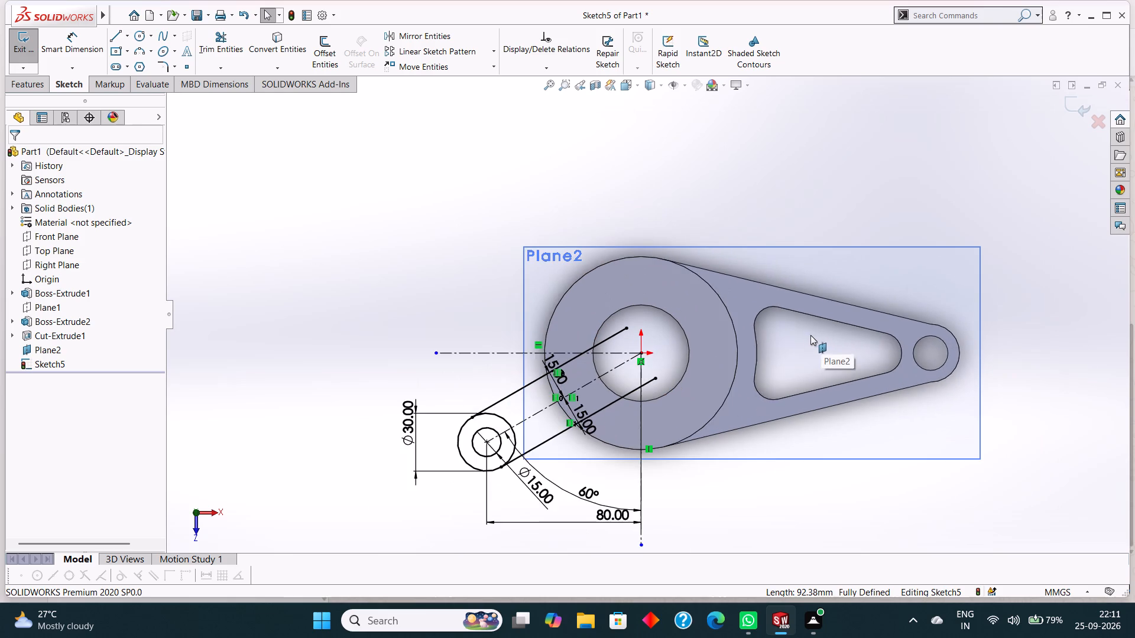
pyautogui.click(218, 35)
pyautogui.scroll(-3, 590, 376)
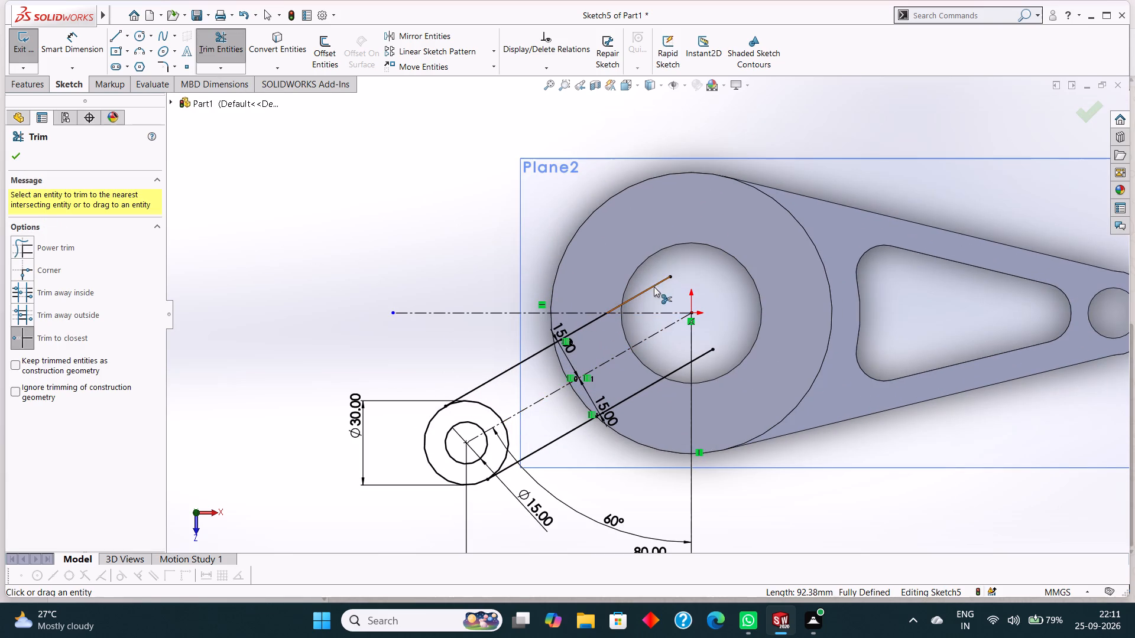
pyautogui.click(654, 282)
pyautogui.click(644, 294)
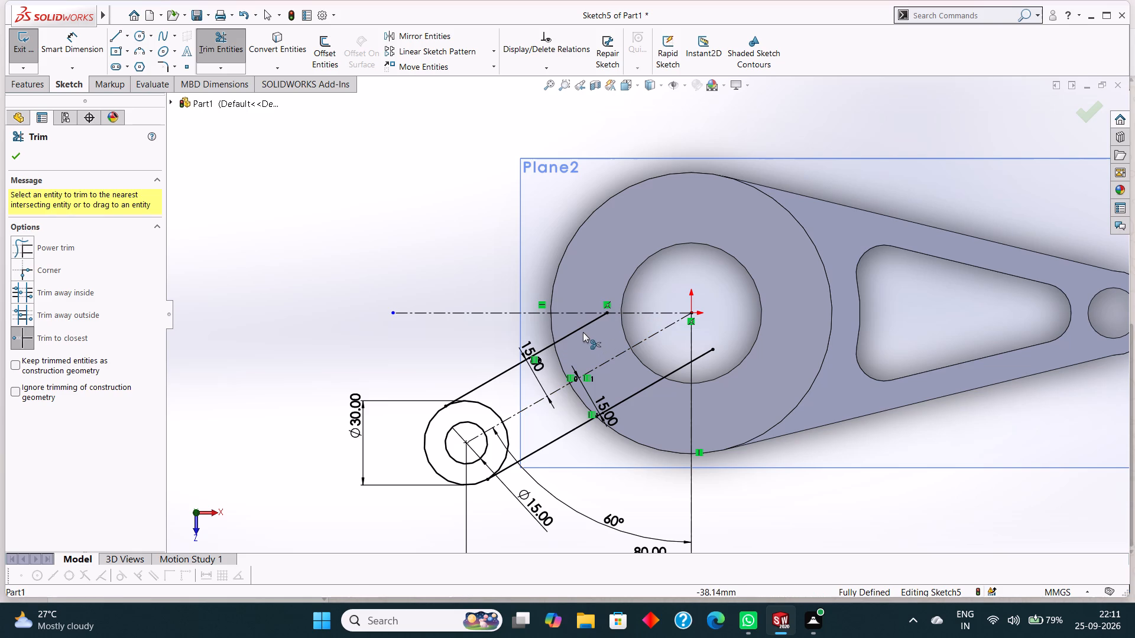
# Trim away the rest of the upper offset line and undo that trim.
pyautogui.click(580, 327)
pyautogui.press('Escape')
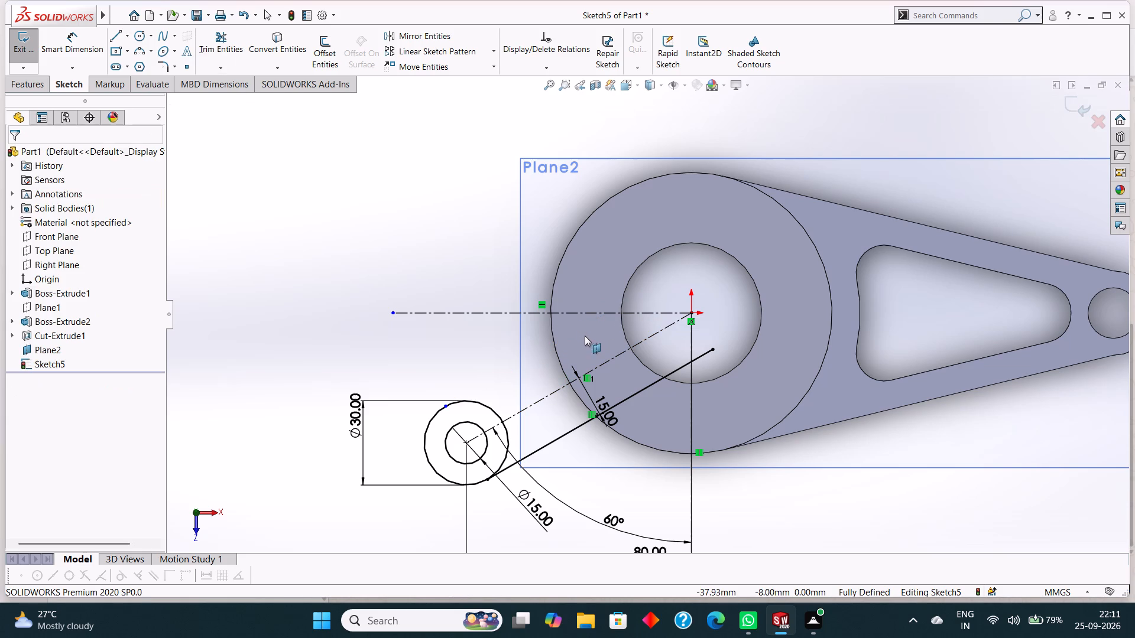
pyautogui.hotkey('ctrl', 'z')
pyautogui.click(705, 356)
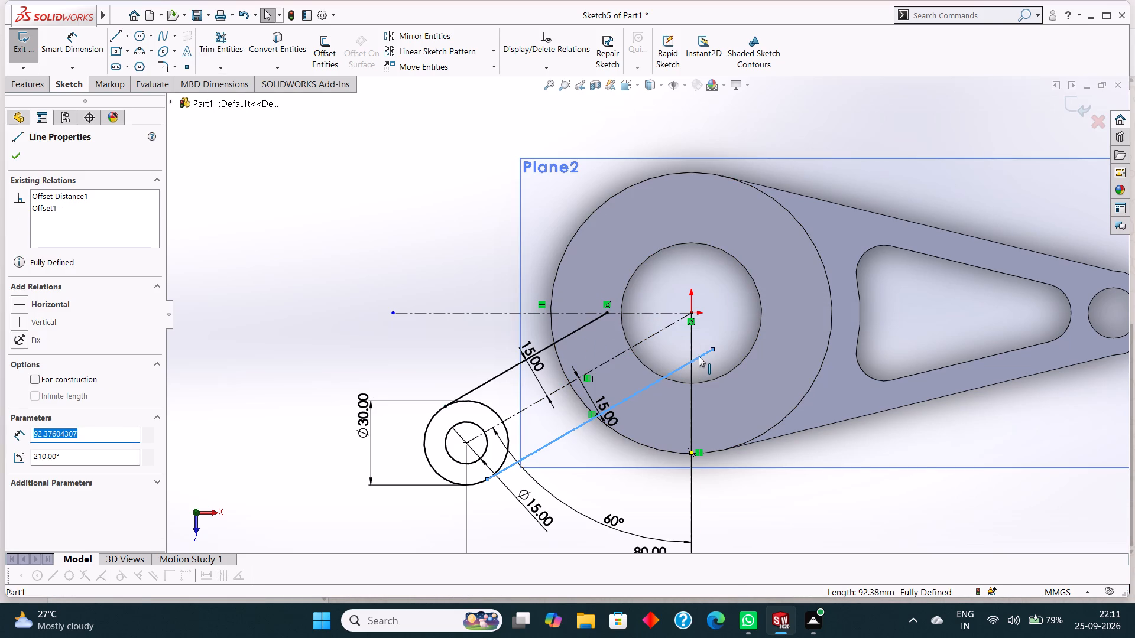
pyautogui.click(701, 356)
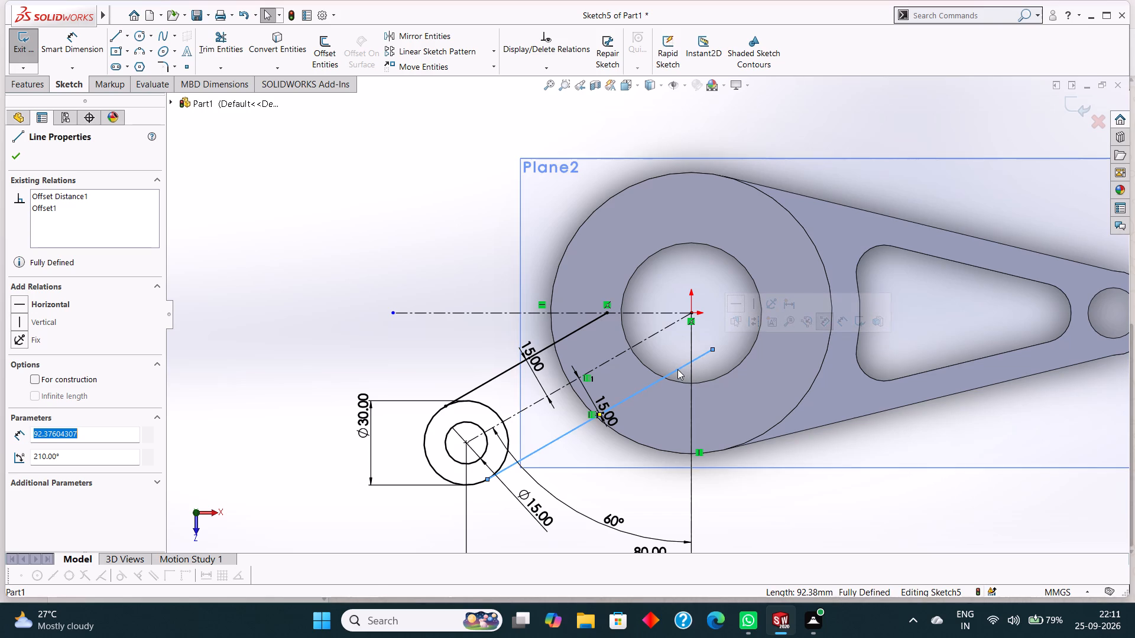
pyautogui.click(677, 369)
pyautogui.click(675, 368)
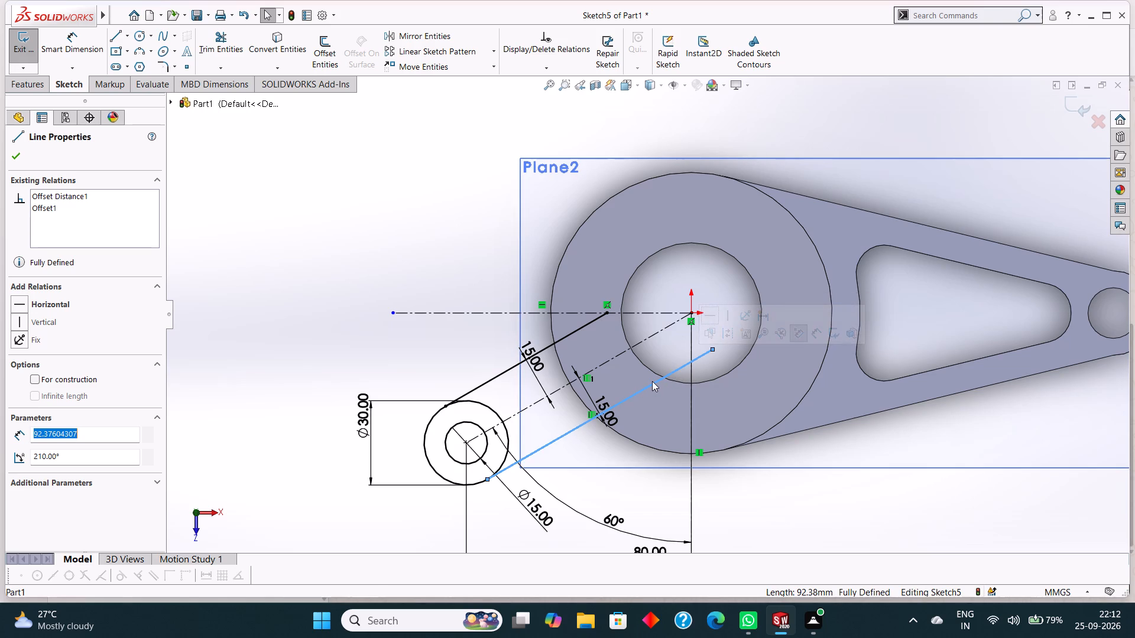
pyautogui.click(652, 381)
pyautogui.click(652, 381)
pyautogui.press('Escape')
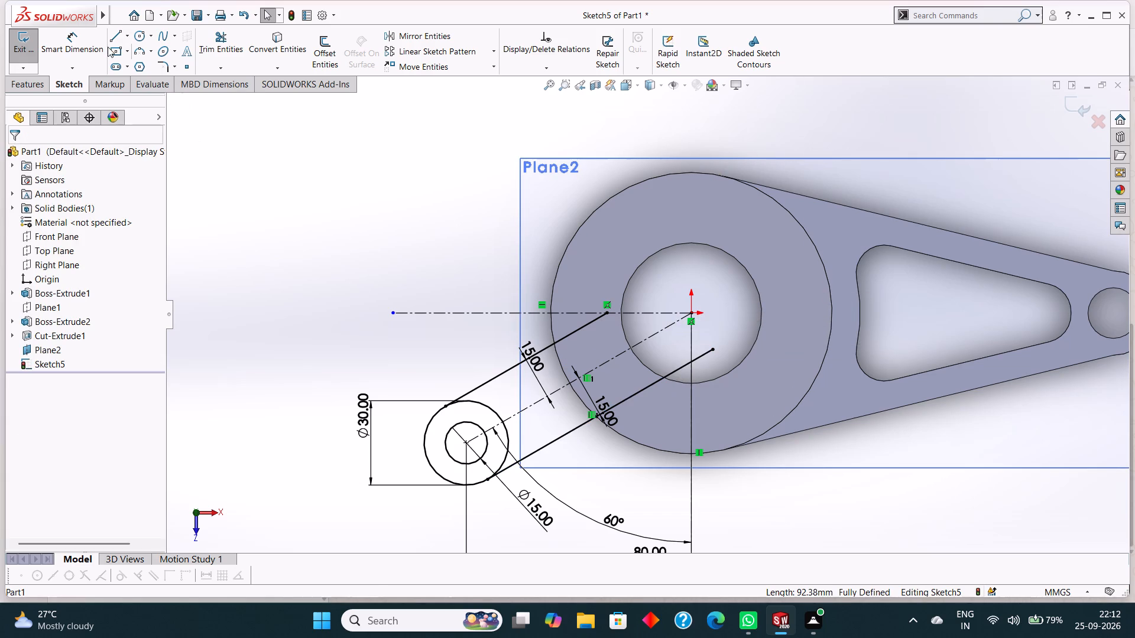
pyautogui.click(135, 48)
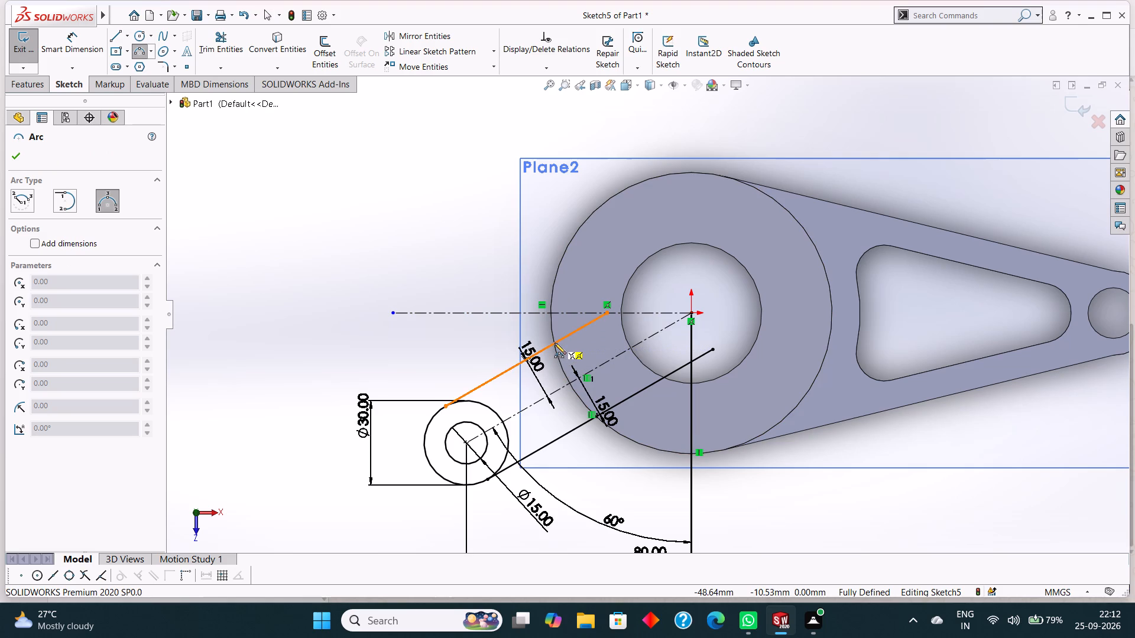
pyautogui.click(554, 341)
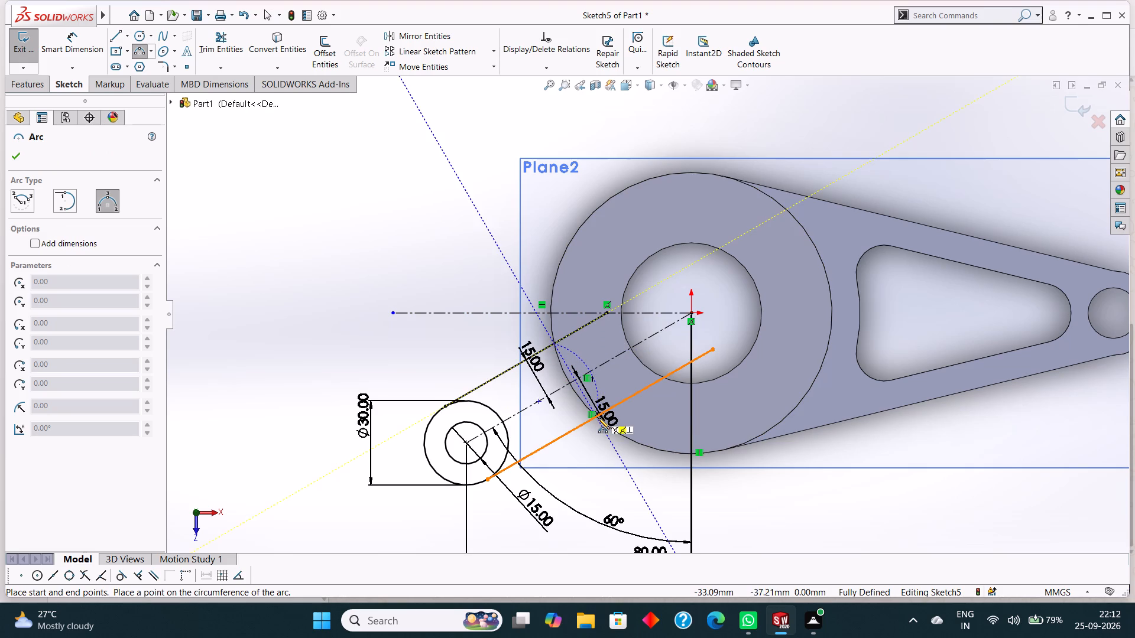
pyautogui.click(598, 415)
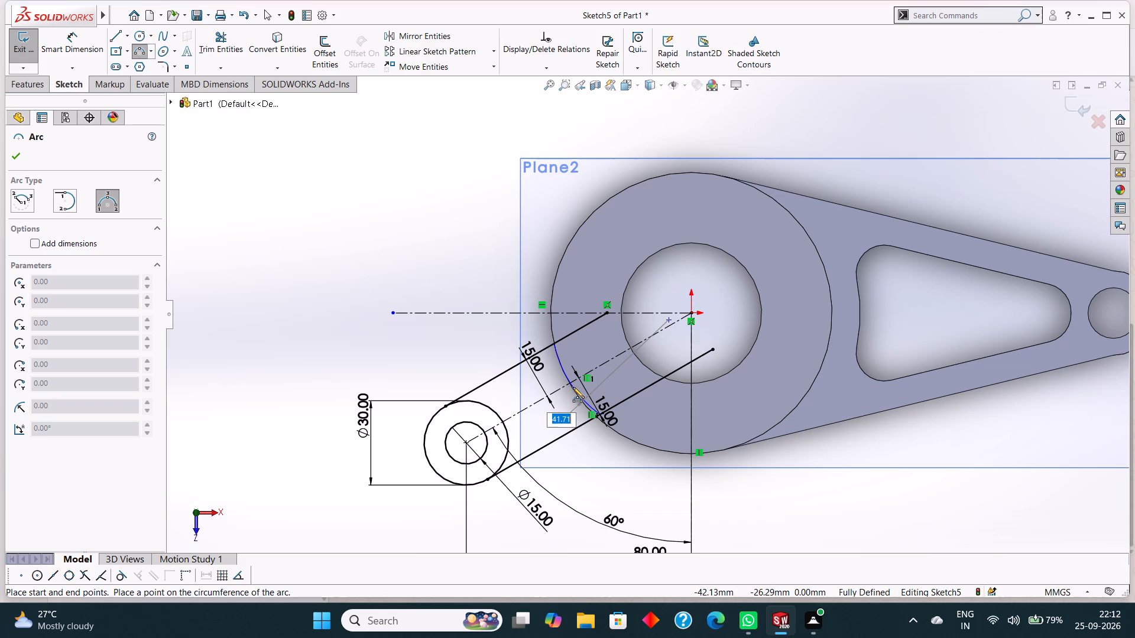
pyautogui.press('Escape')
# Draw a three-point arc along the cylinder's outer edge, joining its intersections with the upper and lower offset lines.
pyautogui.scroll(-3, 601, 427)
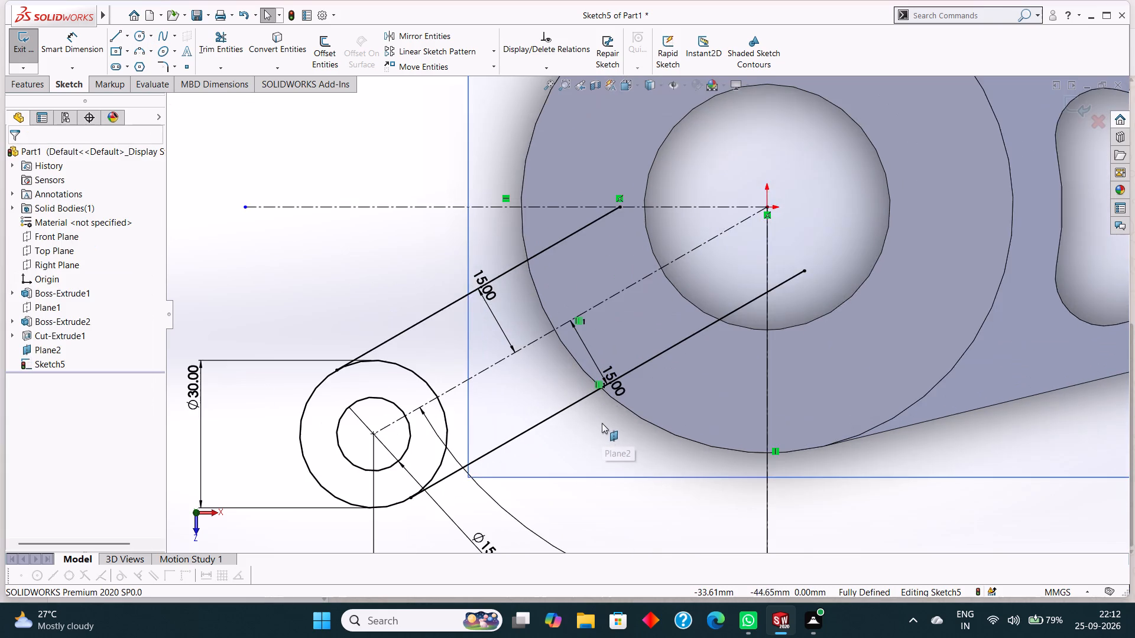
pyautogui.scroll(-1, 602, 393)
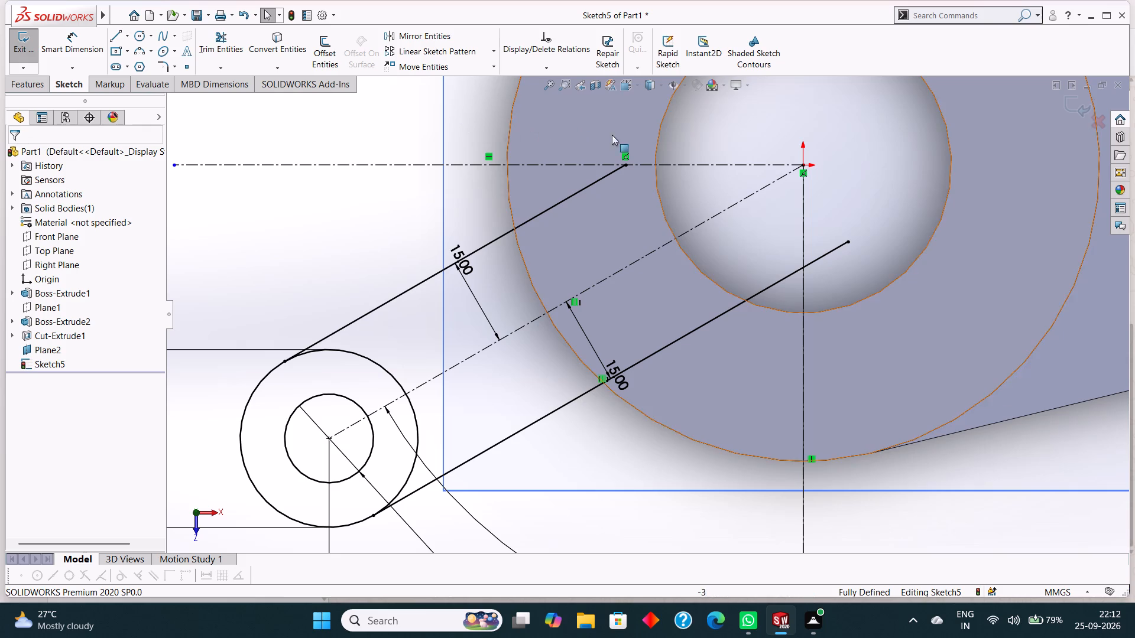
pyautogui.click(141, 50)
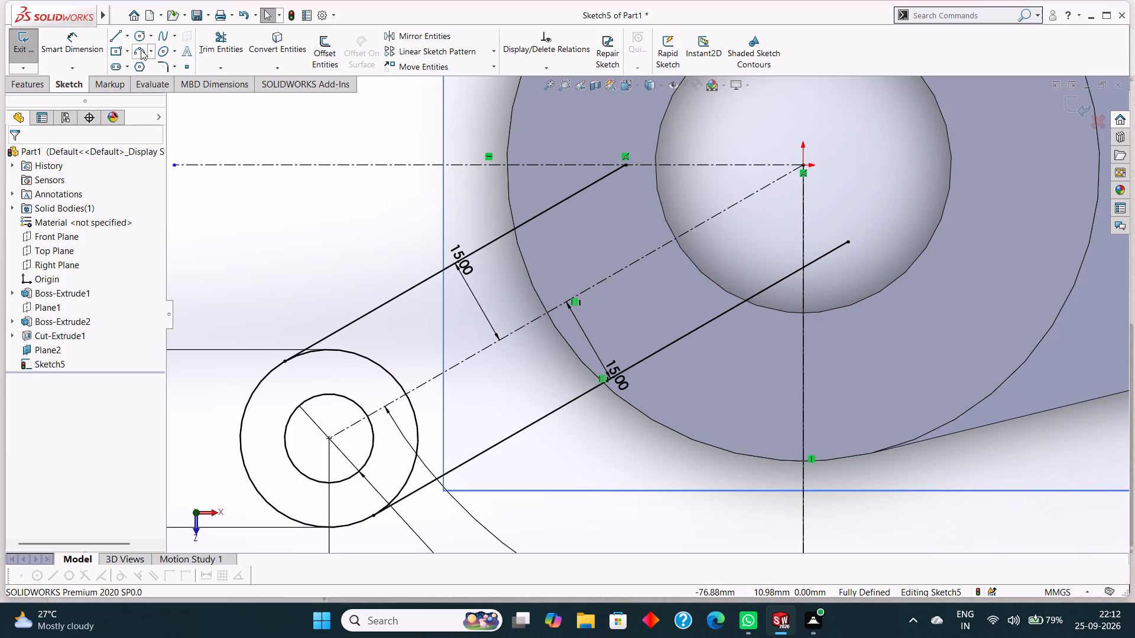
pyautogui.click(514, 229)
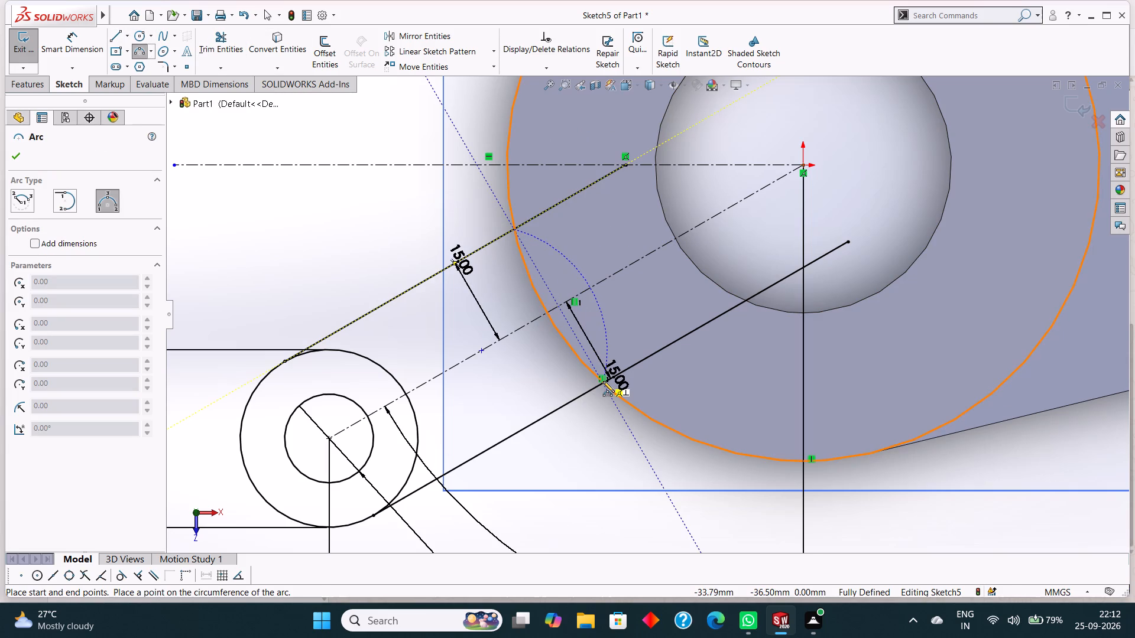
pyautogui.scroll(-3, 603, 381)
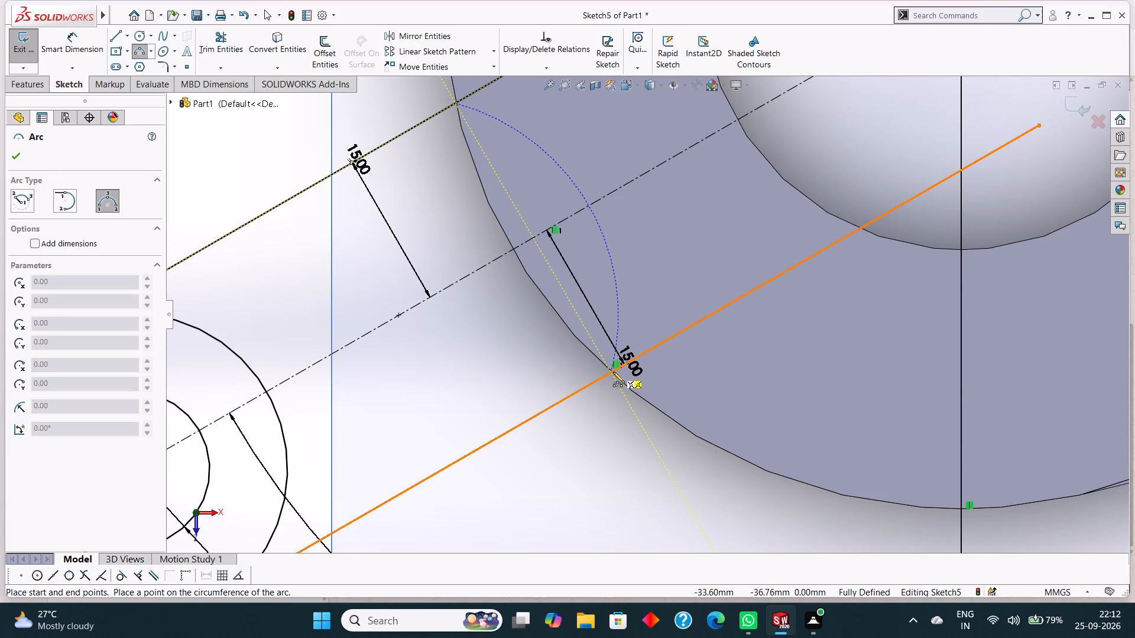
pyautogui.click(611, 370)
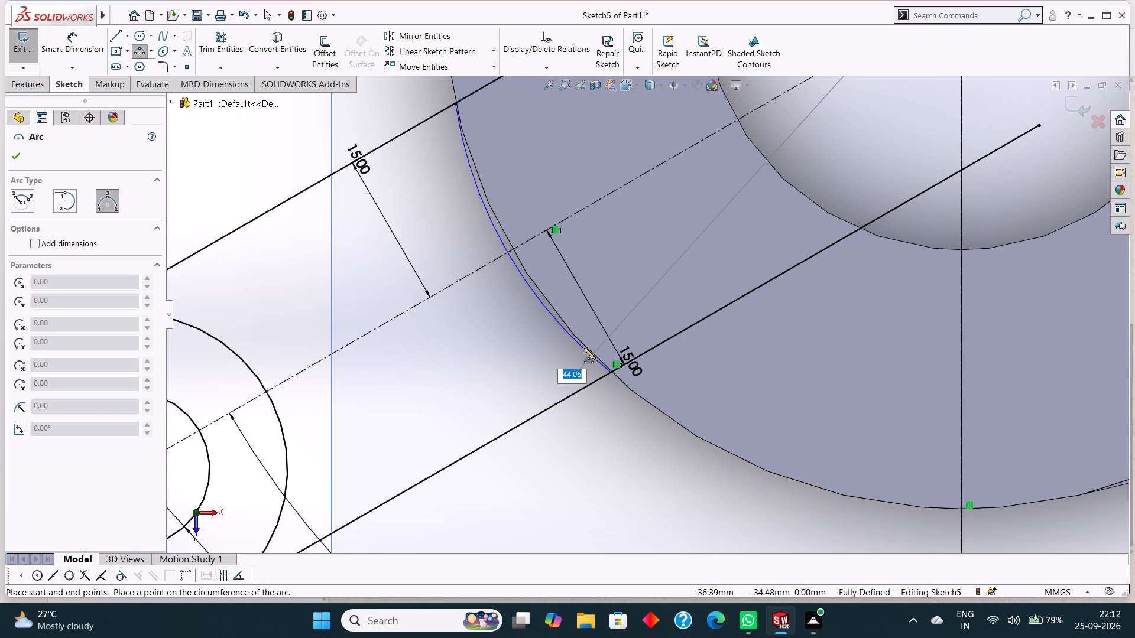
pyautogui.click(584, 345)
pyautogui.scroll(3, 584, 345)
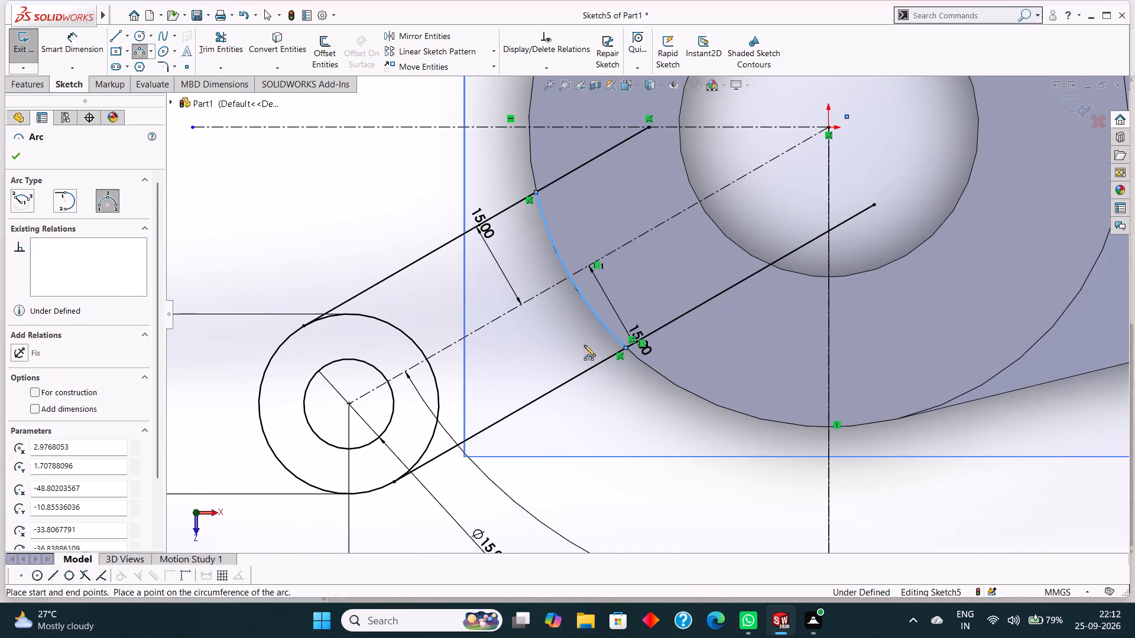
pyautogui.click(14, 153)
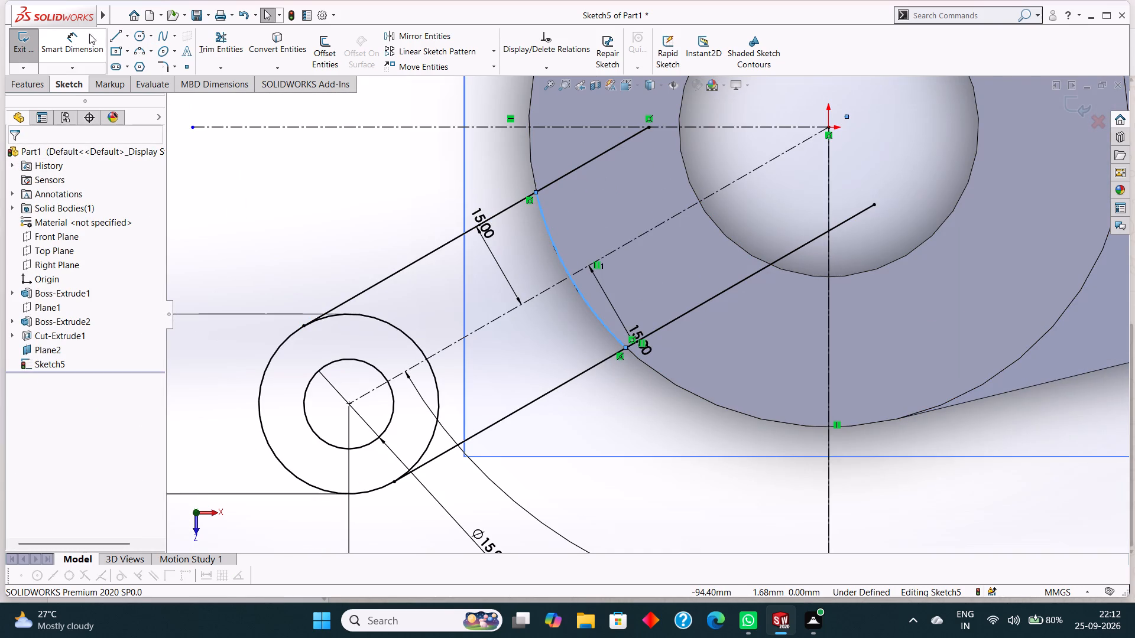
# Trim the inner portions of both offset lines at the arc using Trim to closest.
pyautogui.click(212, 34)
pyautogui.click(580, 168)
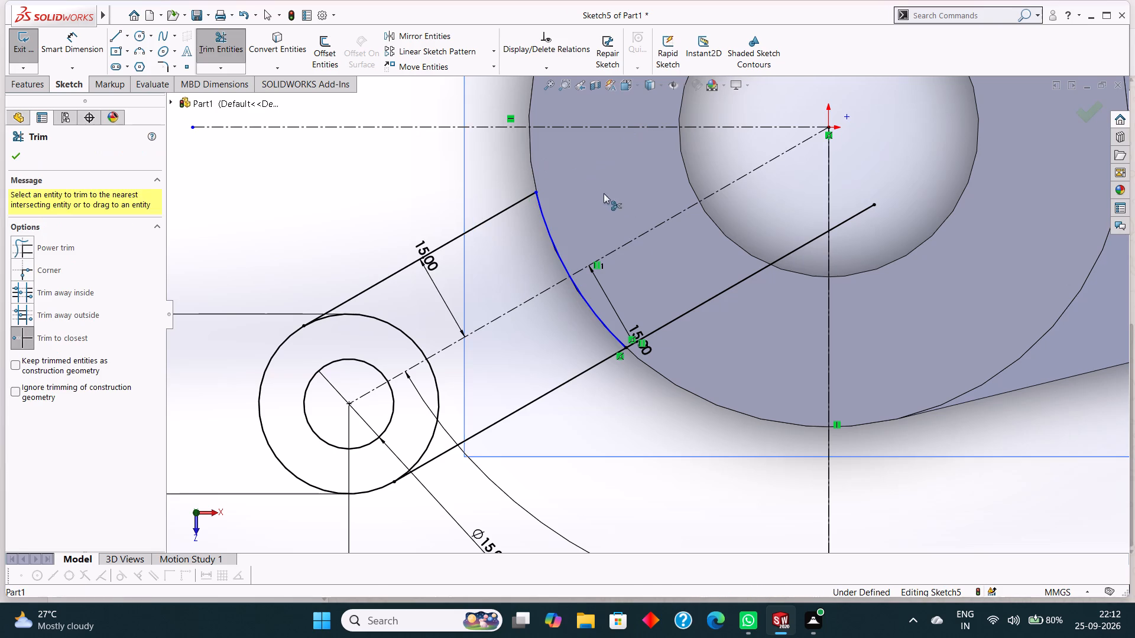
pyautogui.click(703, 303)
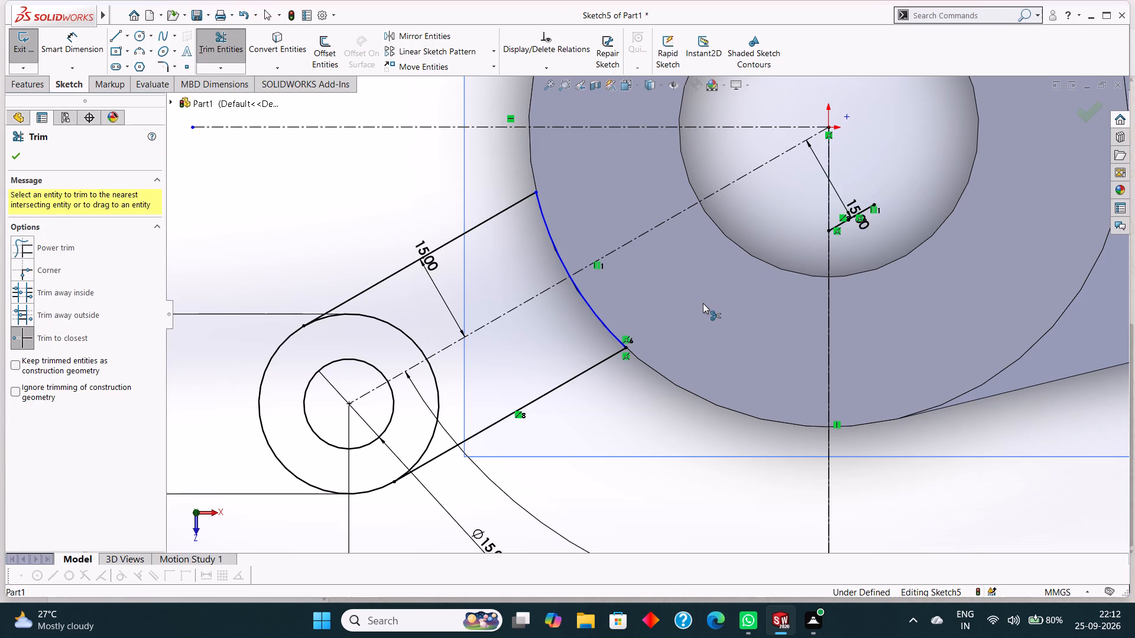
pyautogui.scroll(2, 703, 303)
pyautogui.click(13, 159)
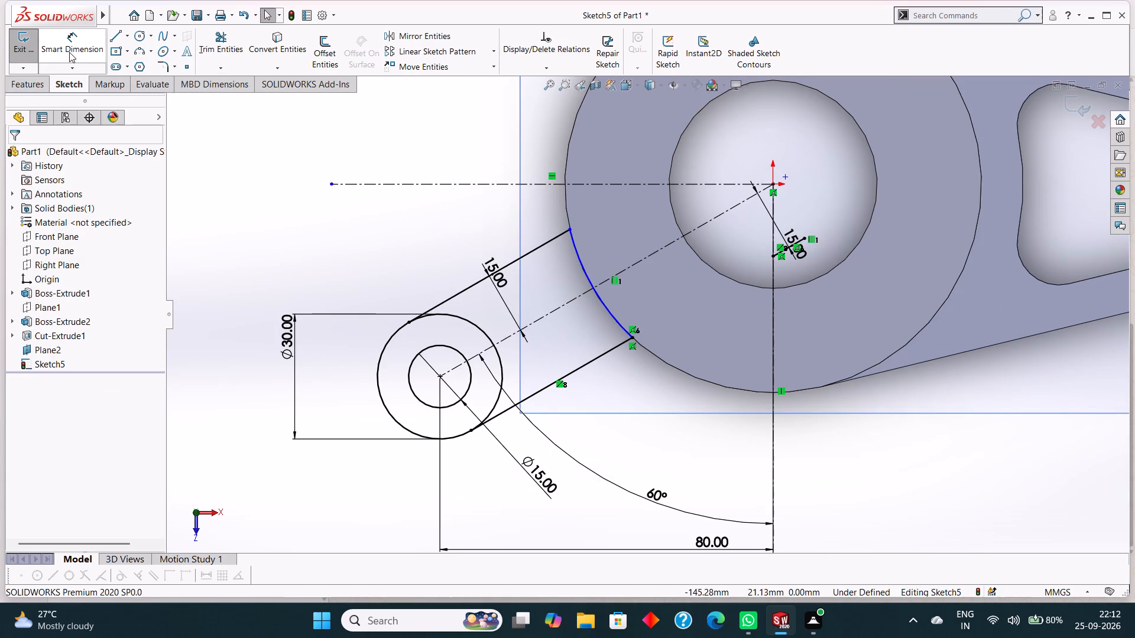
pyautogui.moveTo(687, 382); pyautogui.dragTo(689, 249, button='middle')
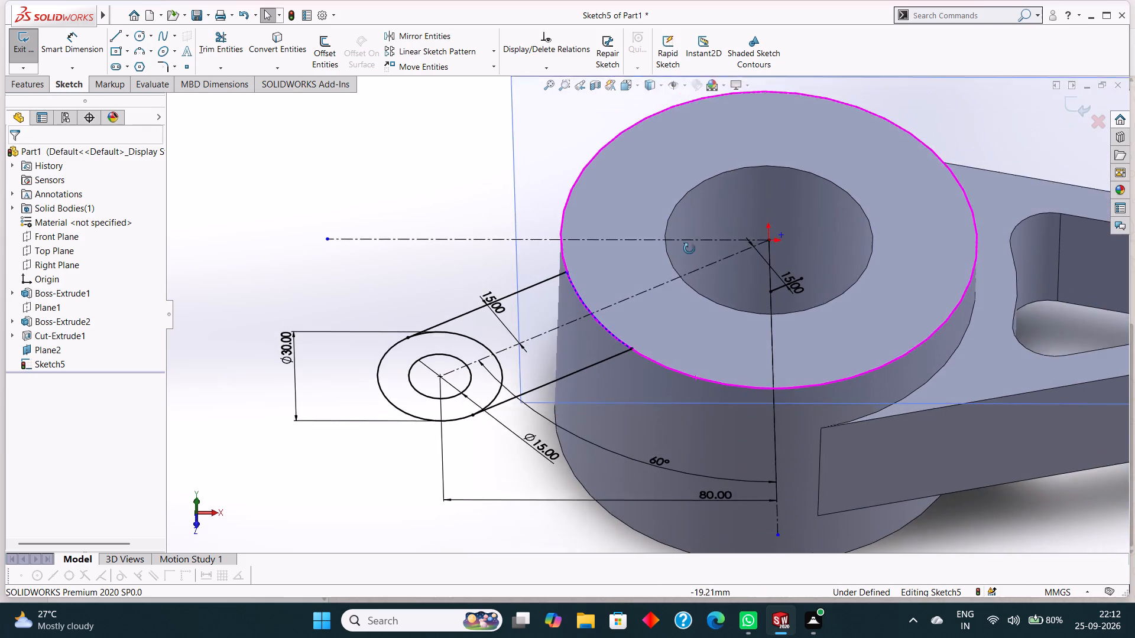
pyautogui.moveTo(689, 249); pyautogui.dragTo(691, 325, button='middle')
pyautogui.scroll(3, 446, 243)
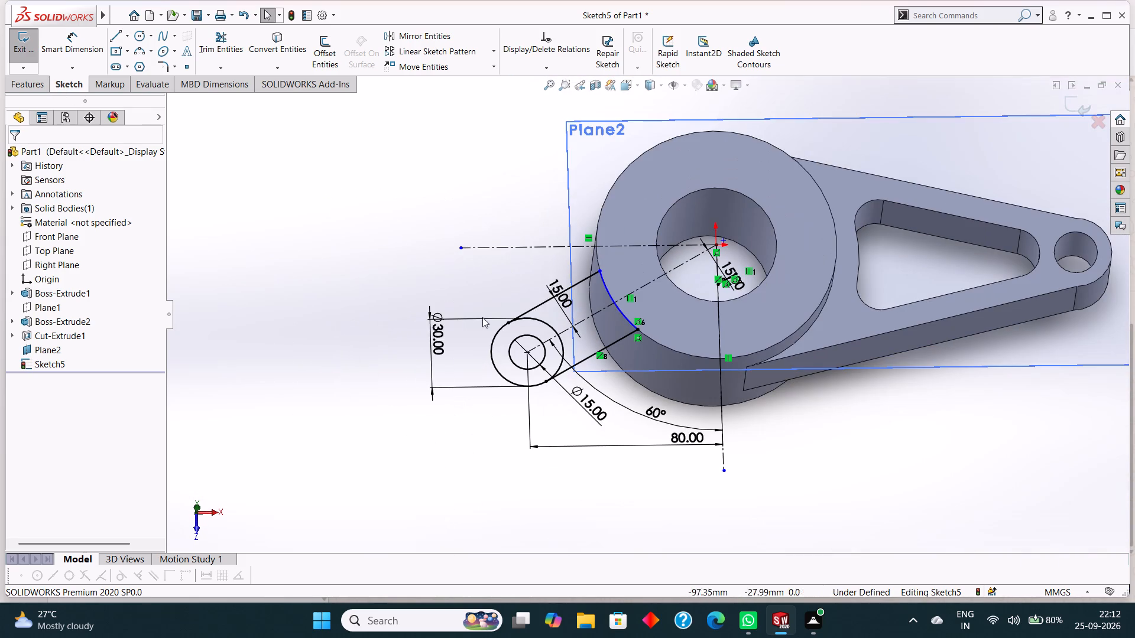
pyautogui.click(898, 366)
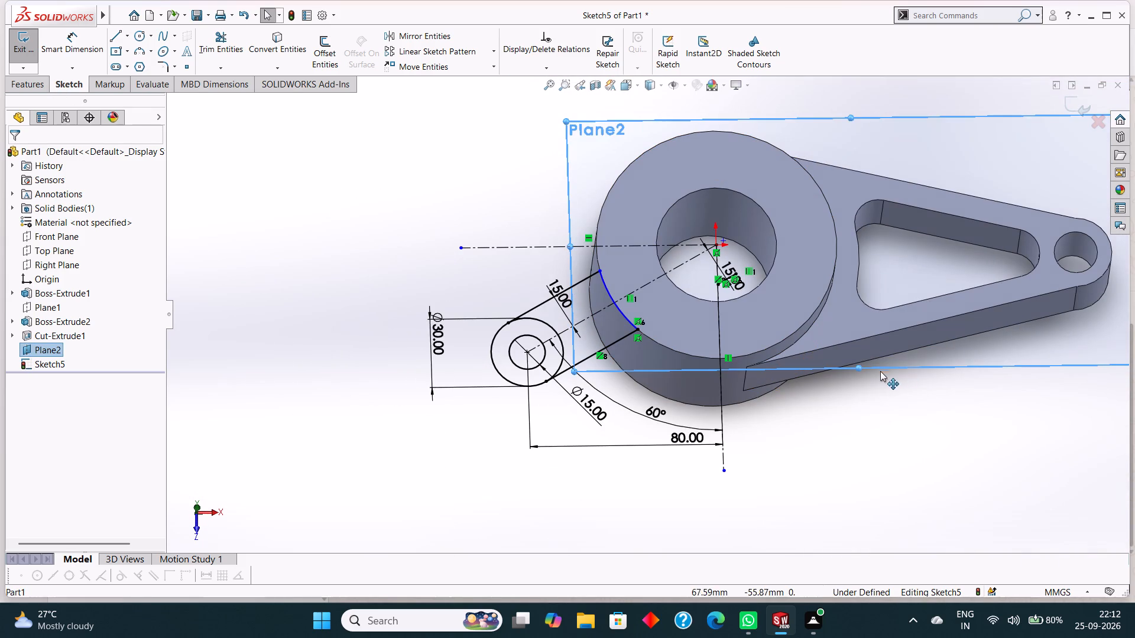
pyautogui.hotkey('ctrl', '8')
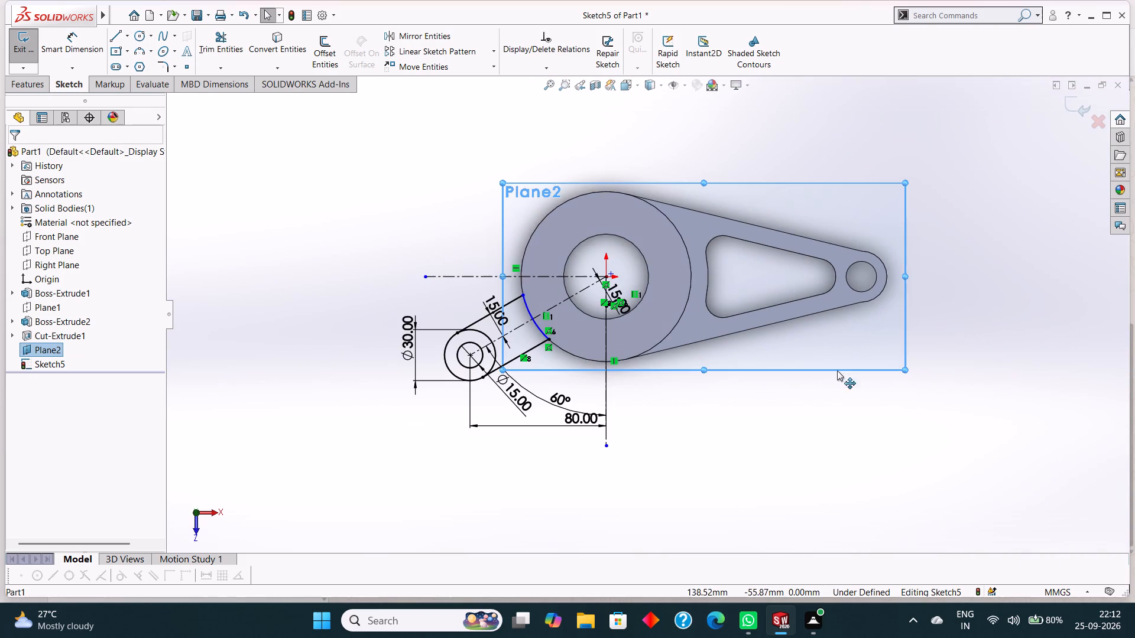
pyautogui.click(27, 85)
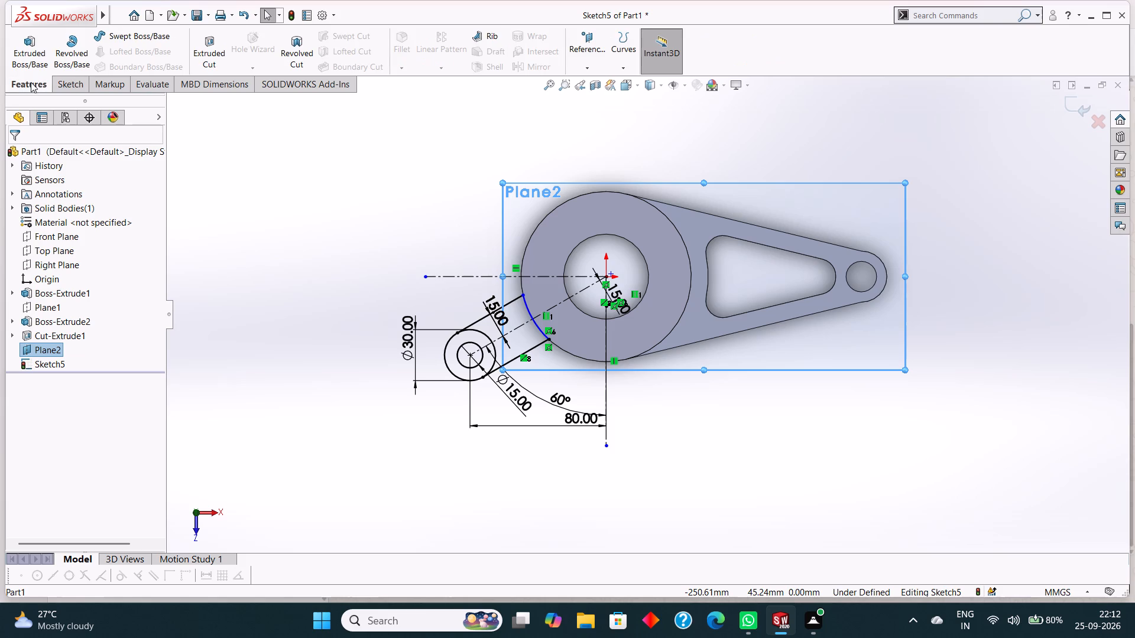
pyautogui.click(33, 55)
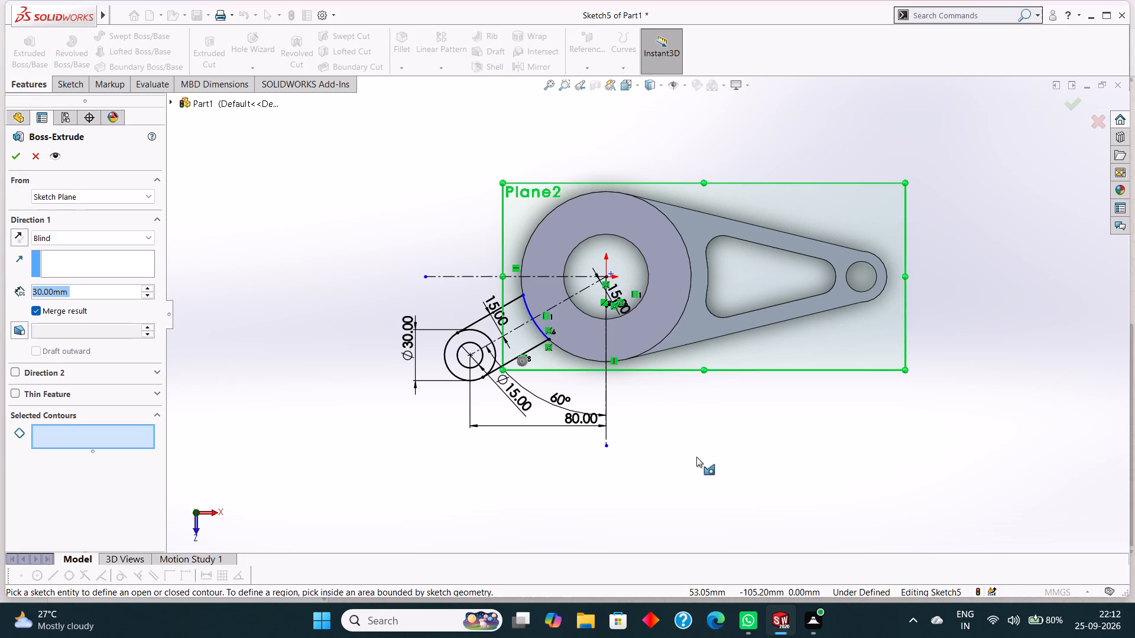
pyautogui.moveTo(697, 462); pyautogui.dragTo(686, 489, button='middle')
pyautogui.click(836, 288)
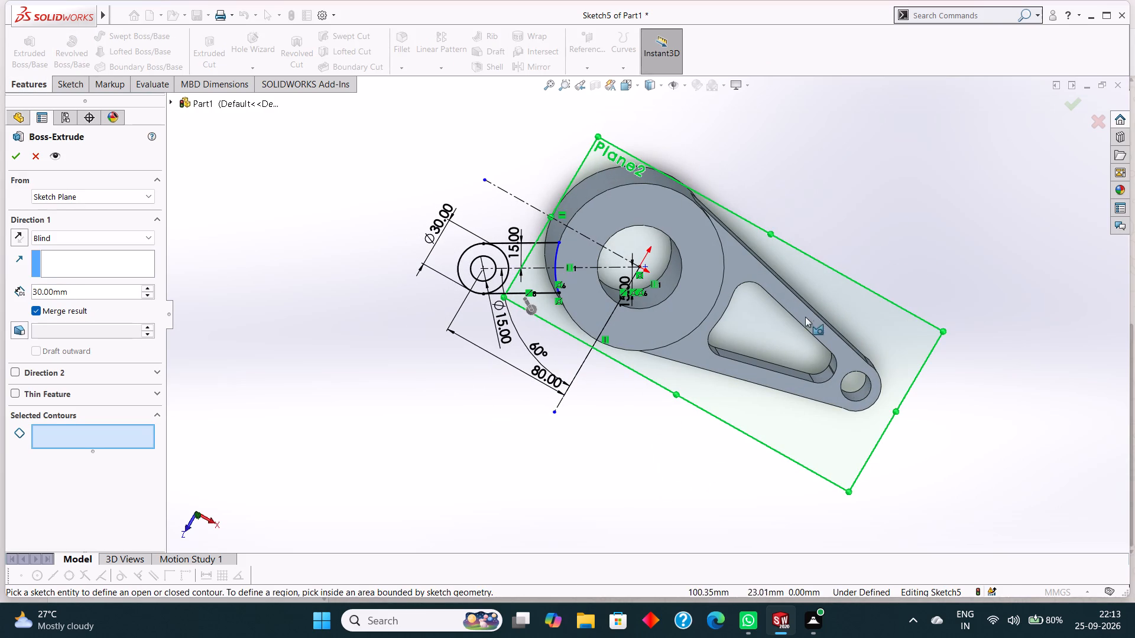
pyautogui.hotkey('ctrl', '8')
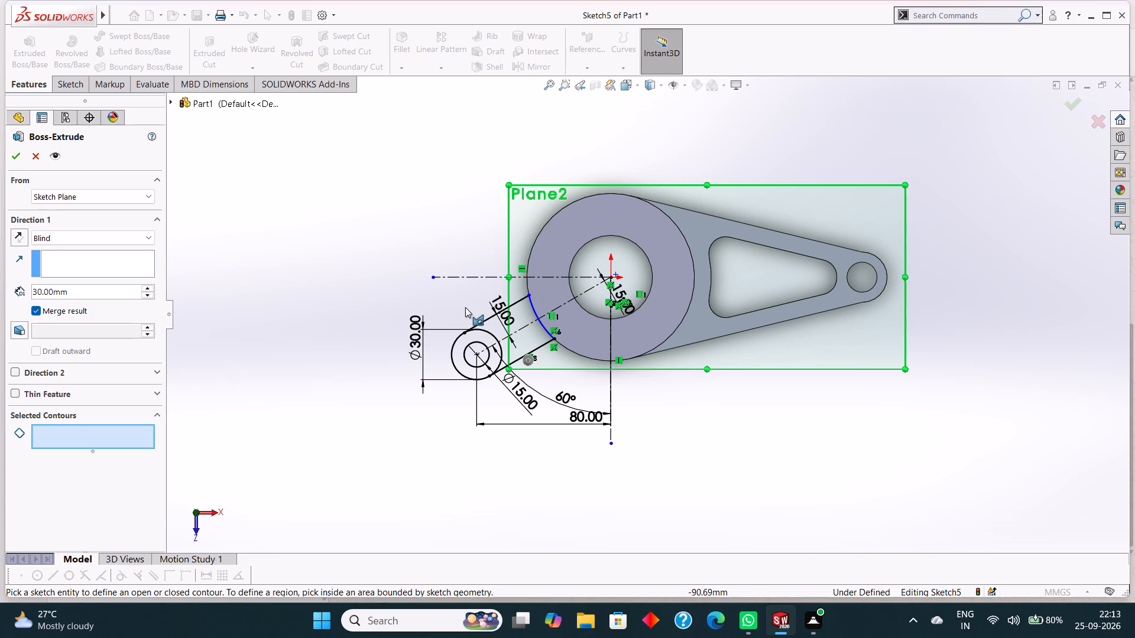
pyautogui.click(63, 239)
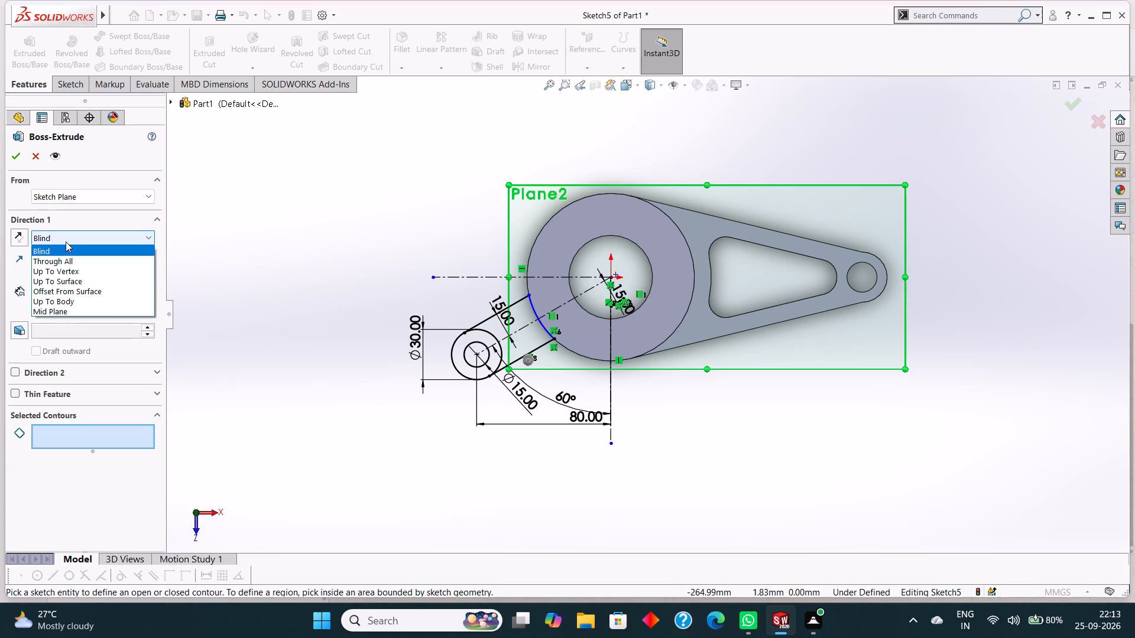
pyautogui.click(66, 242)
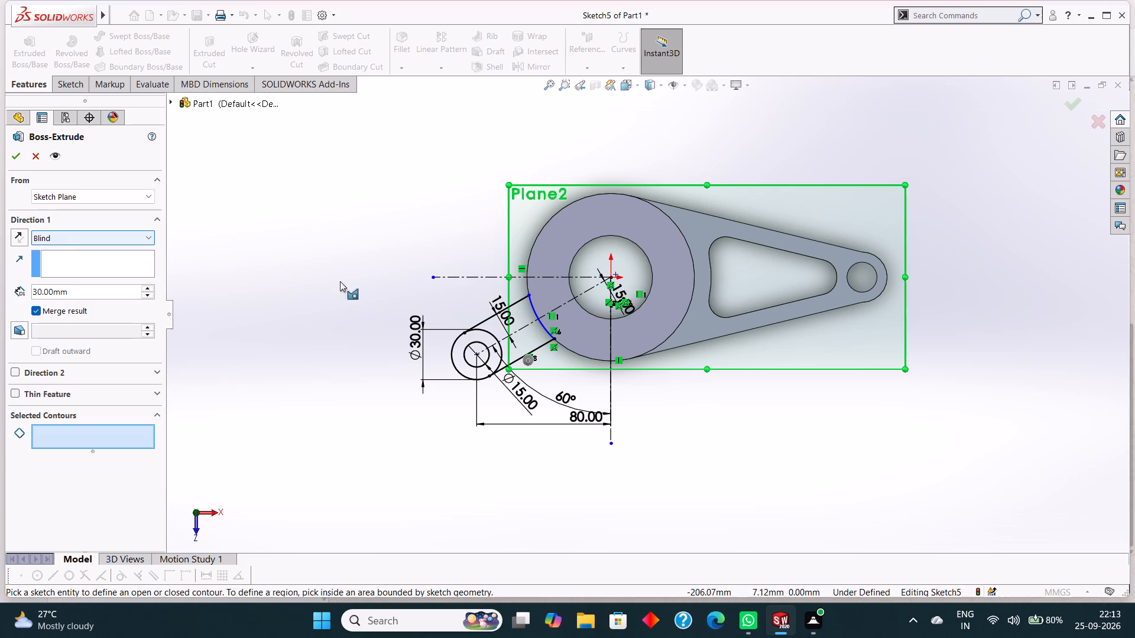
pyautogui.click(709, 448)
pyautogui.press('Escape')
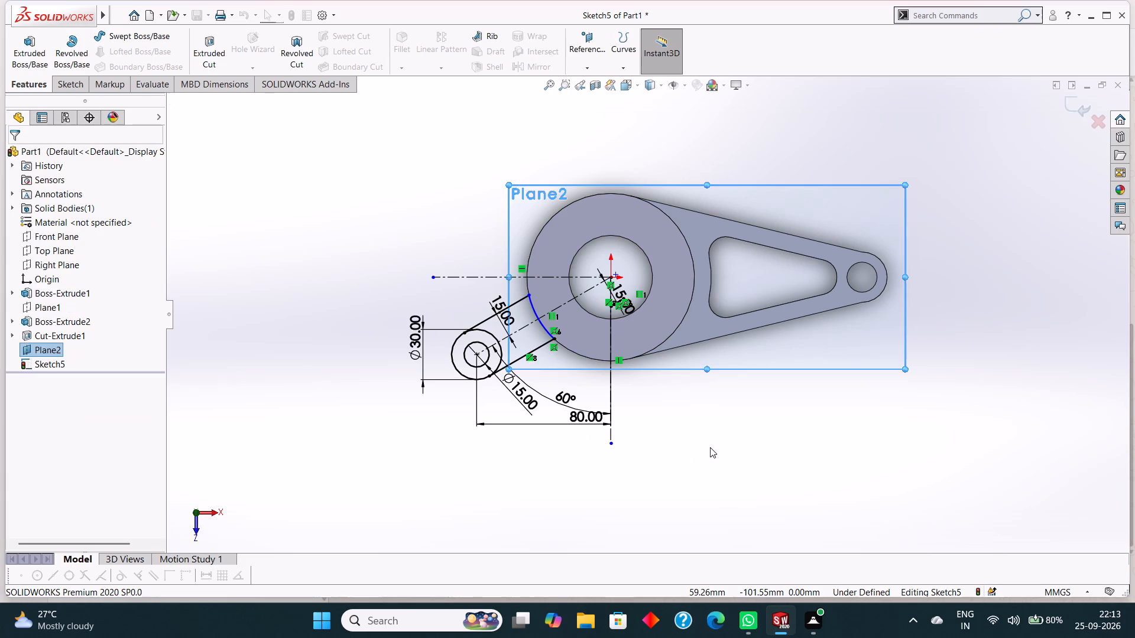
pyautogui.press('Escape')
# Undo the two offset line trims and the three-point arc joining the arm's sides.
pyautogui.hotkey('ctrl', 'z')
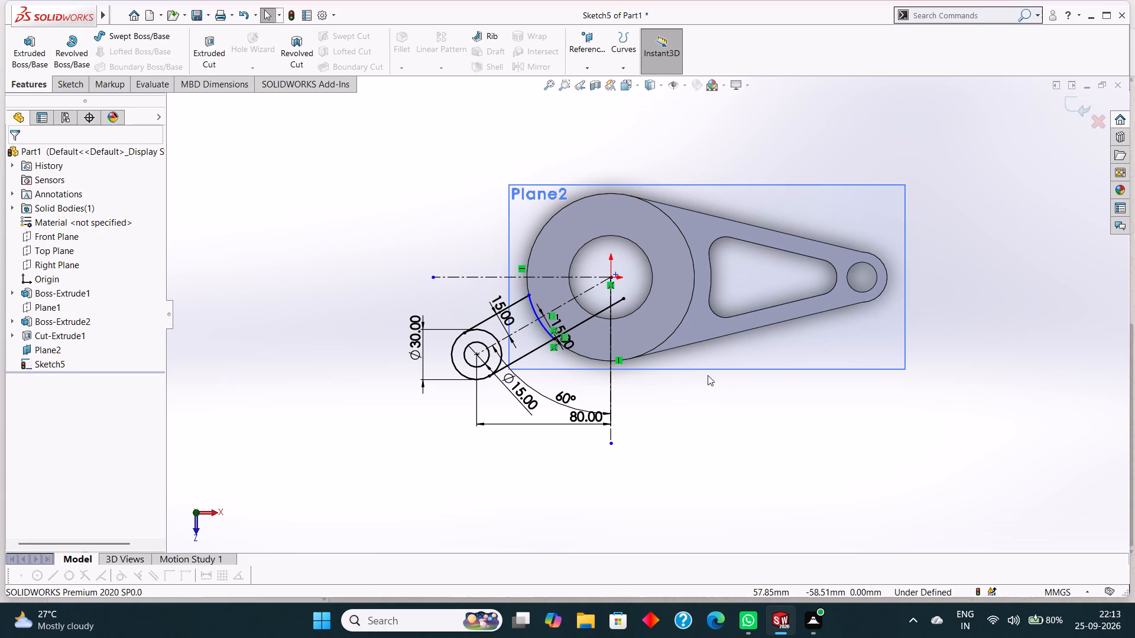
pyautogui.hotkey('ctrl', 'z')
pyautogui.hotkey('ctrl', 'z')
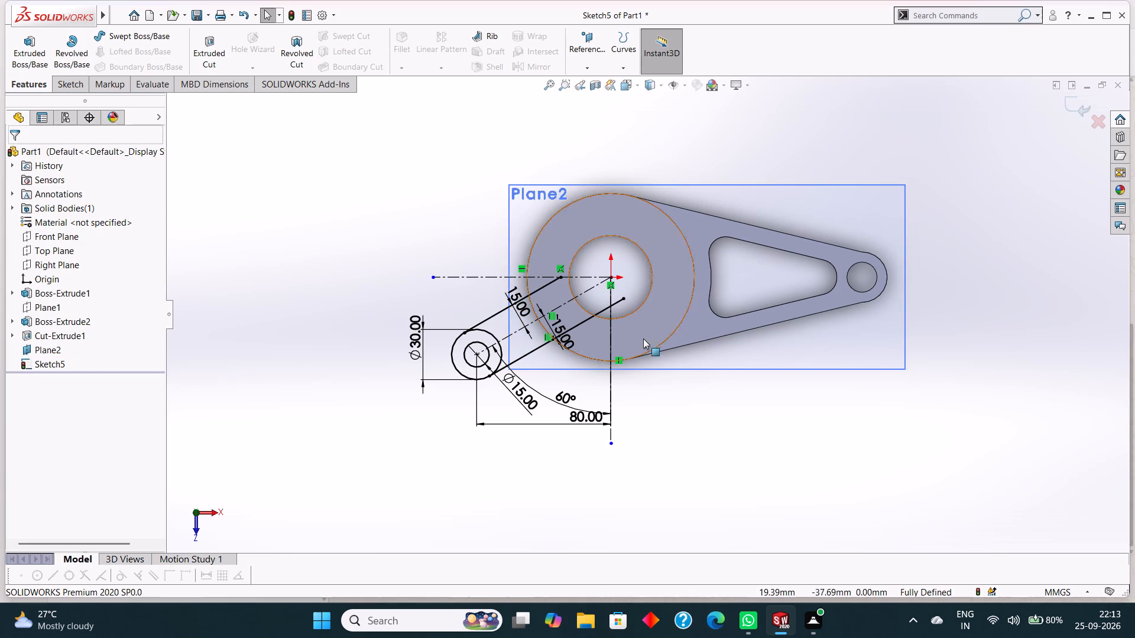
# Draw a three-point quarter arc of about 50 mm radius along the cylinder's outer edge, from the horizontal centerline to the vertical centerline.
pyautogui.scroll(-2, 643, 336)
pyautogui.scroll(1, 462, 298)
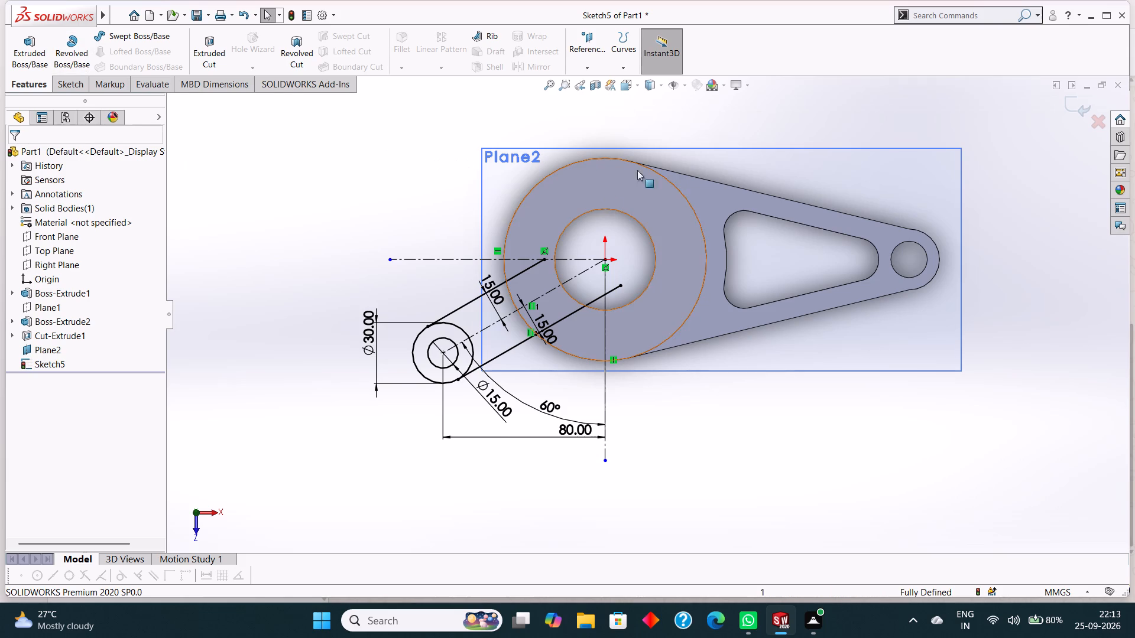
pyautogui.click(66, 84)
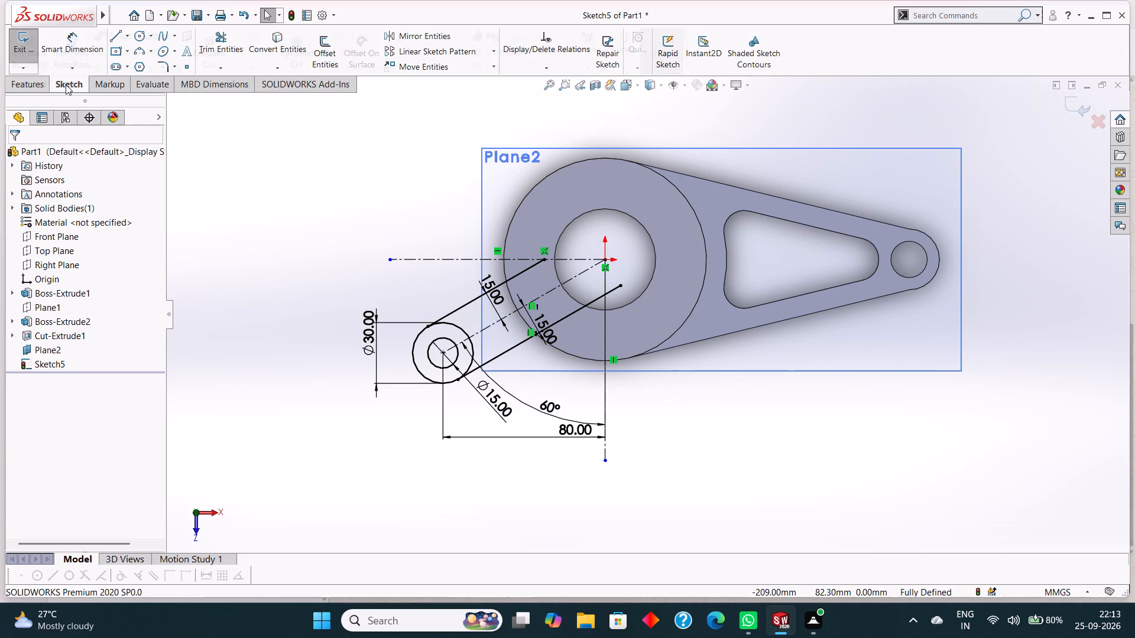
pyautogui.click(141, 48)
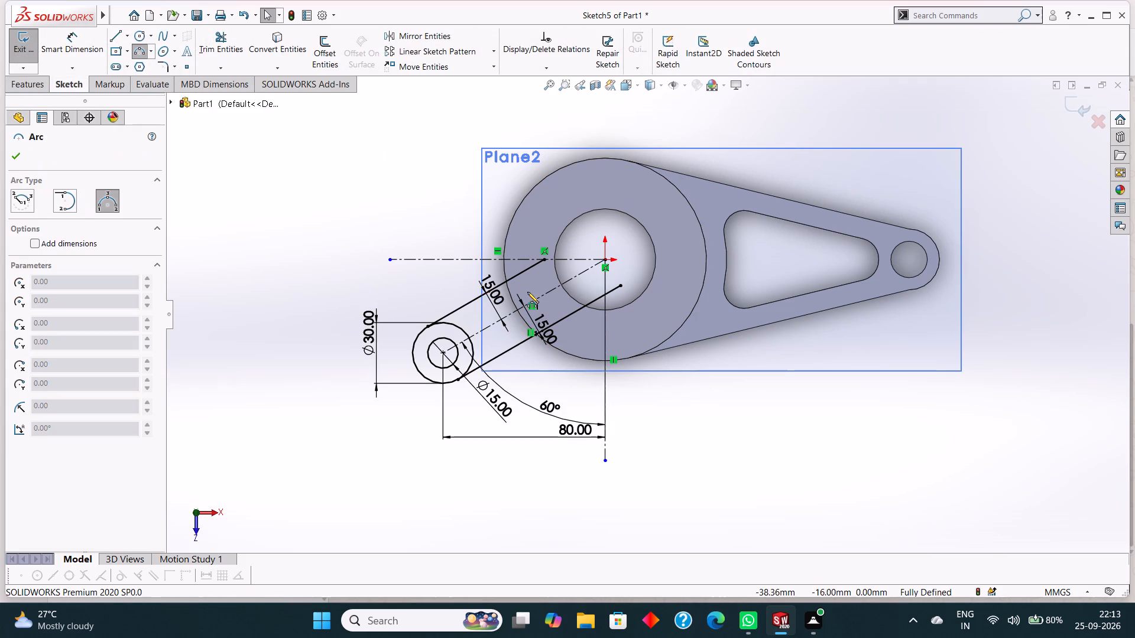
pyautogui.click(502, 259)
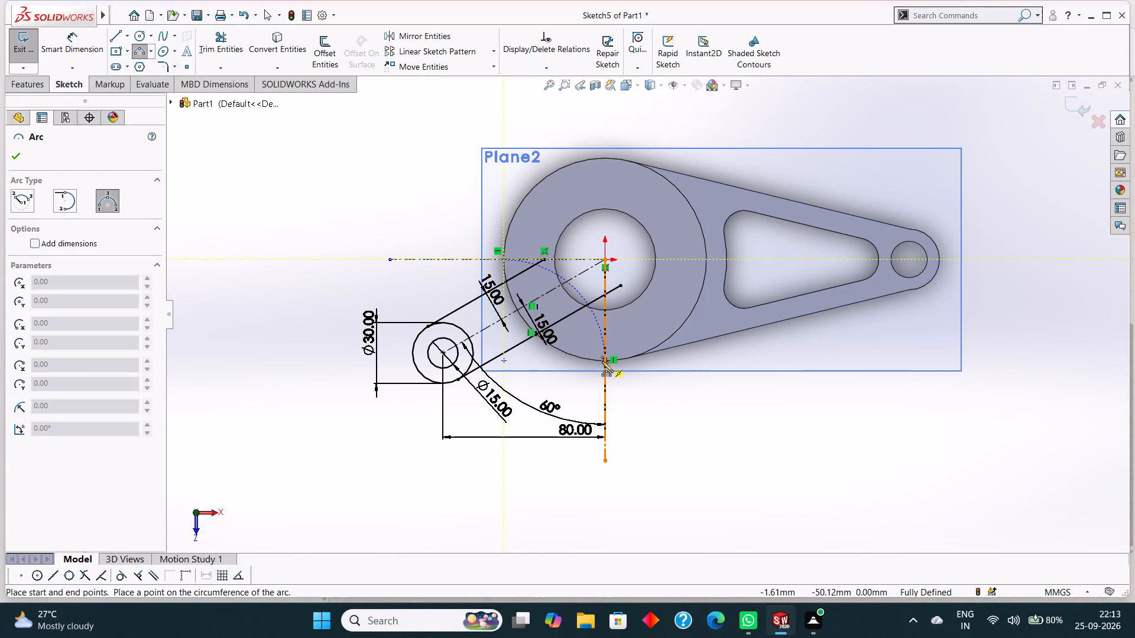
pyautogui.click(602, 361)
pyautogui.click(575, 356)
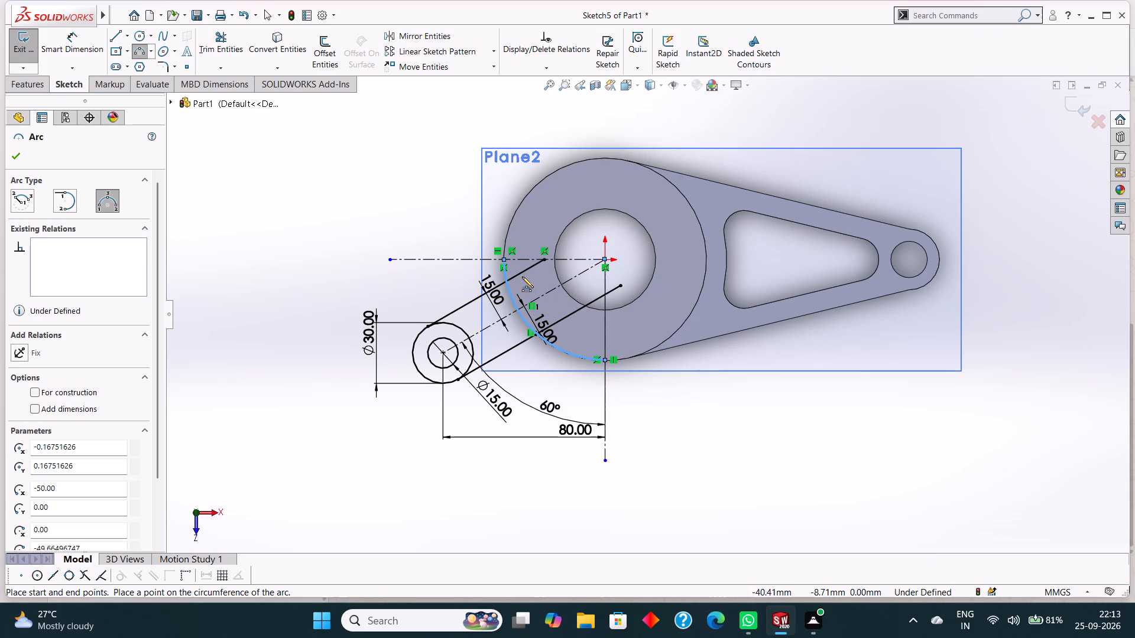
pyautogui.click(13, 155)
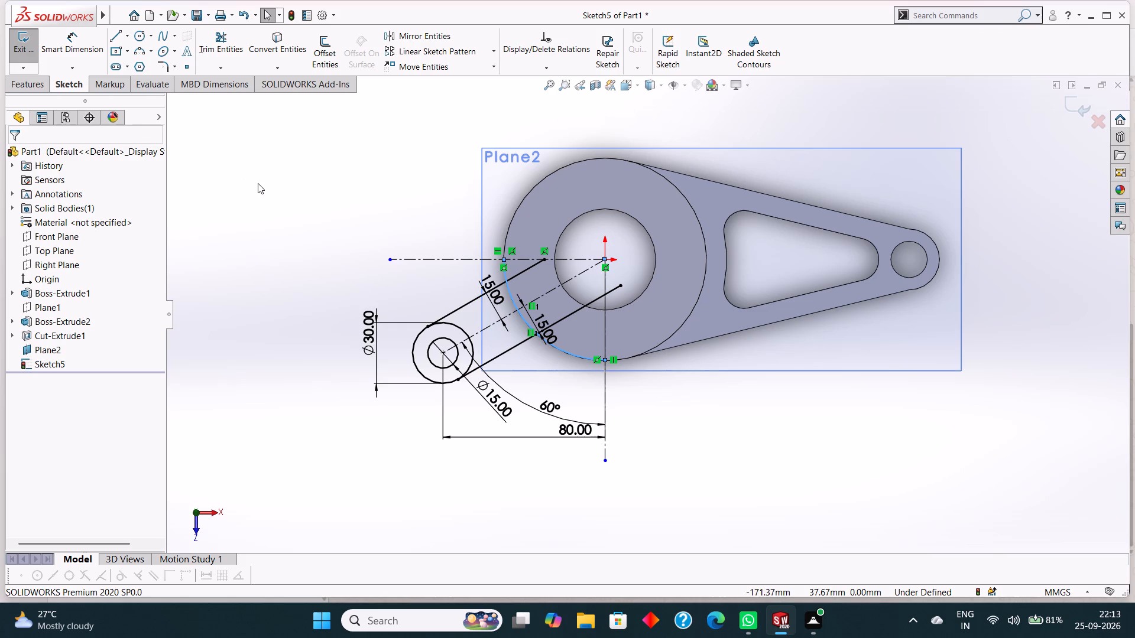
# Trim the inner ends of both offset lines and the arc portions outside the arm using Trim to closest.
pyautogui.scroll(-4, 530, 274)
pyautogui.scroll(2, 596, 304)
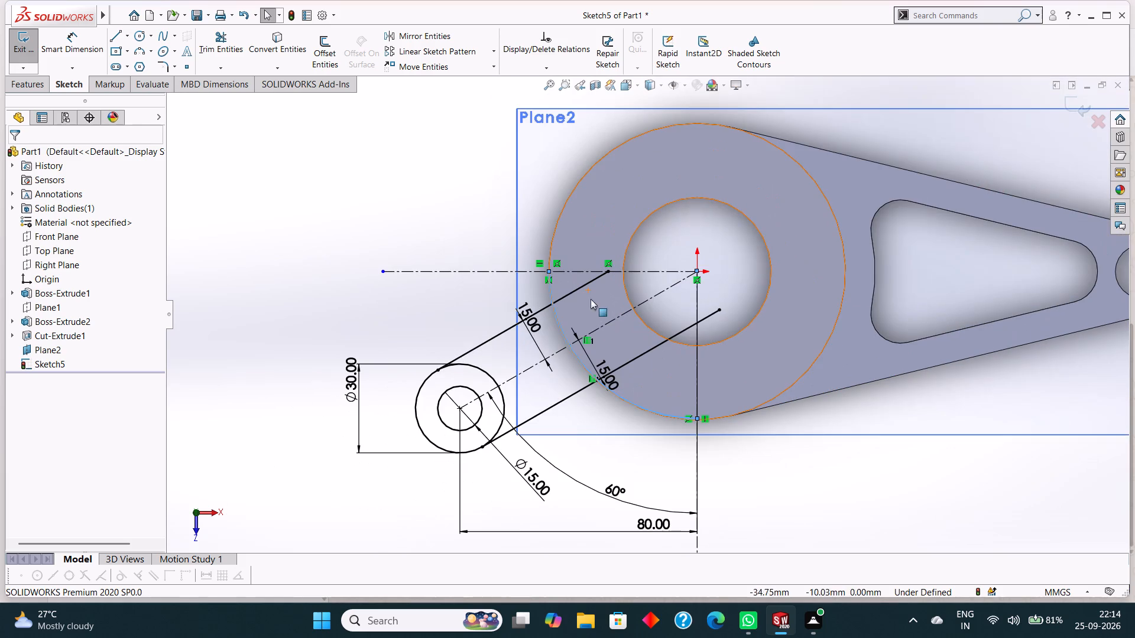
pyautogui.click(230, 43)
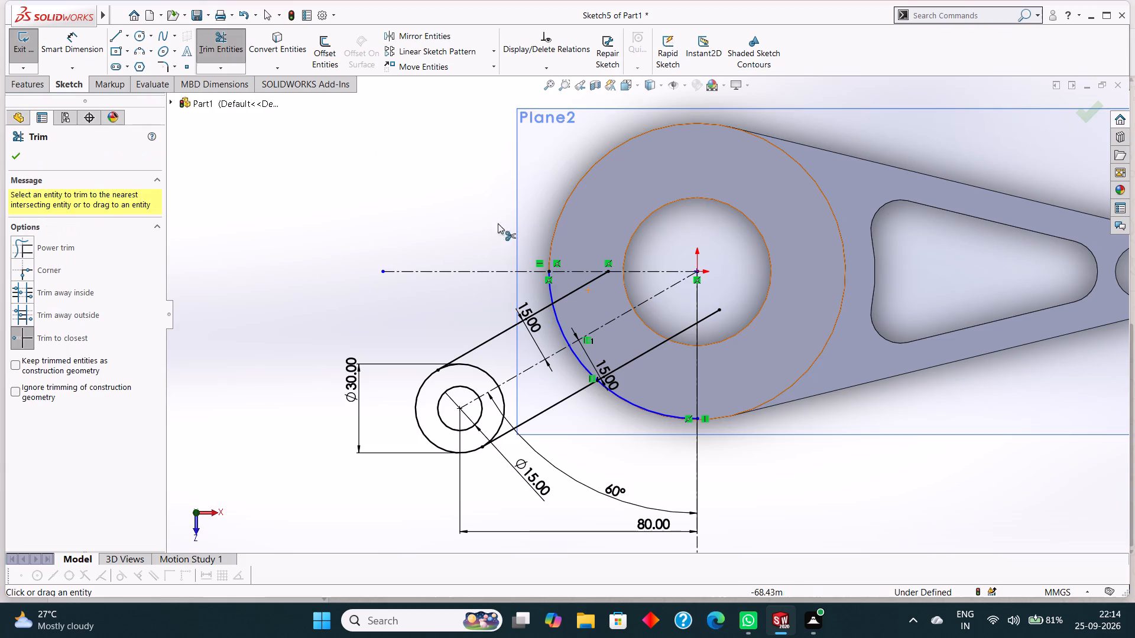
pyautogui.click(585, 283)
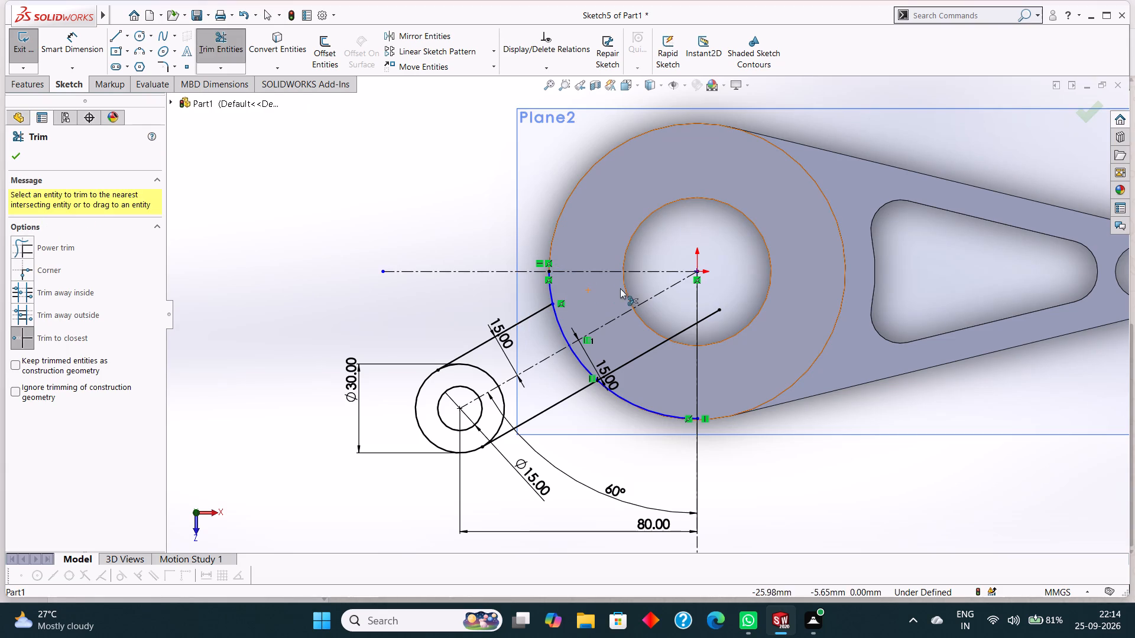
pyautogui.click(712, 314)
pyautogui.click(684, 328)
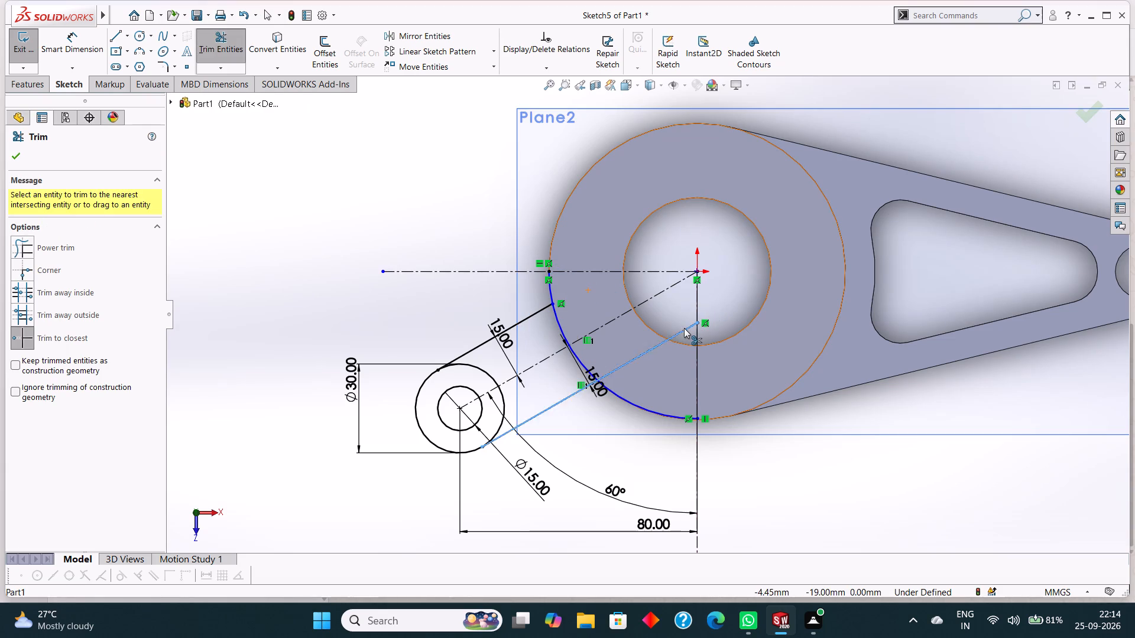
pyautogui.click(618, 395)
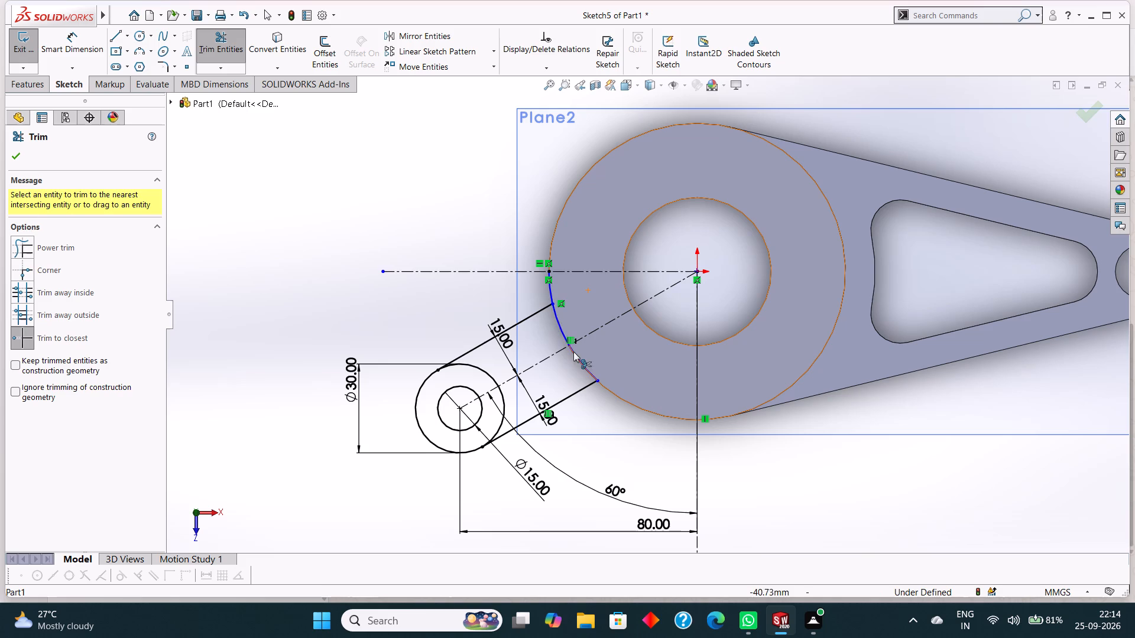
pyautogui.click(550, 291)
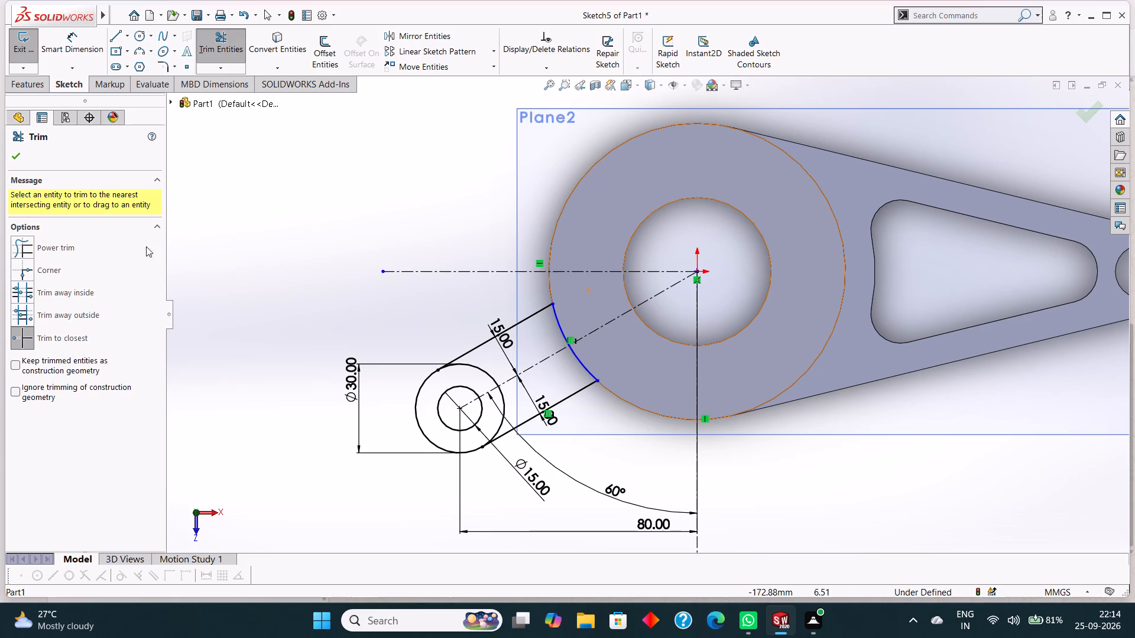
pyautogui.click(18, 161)
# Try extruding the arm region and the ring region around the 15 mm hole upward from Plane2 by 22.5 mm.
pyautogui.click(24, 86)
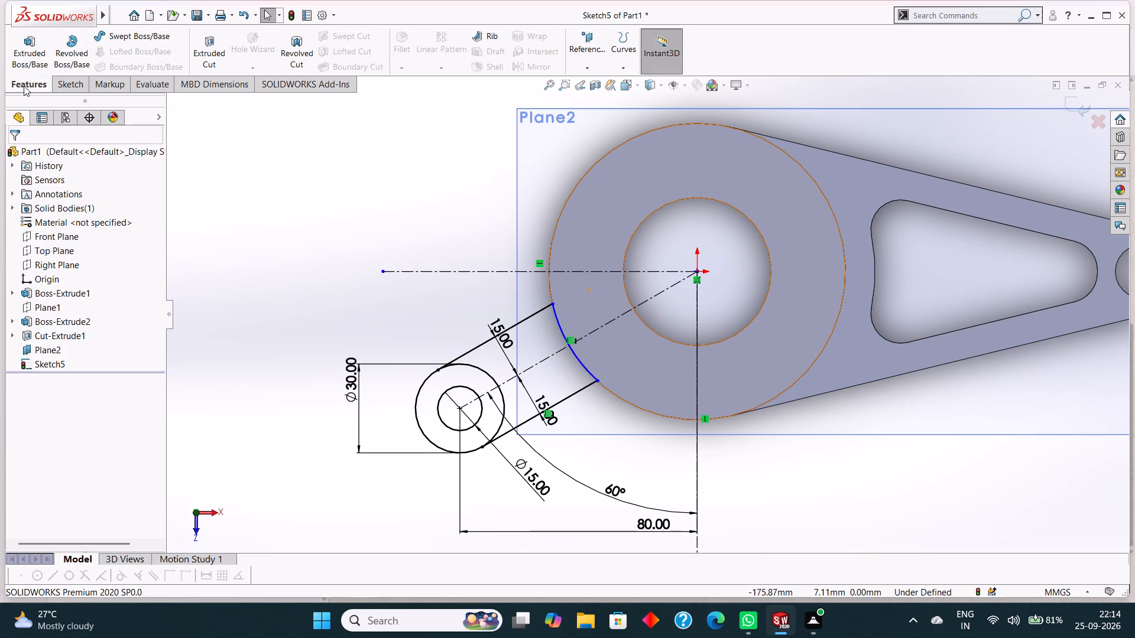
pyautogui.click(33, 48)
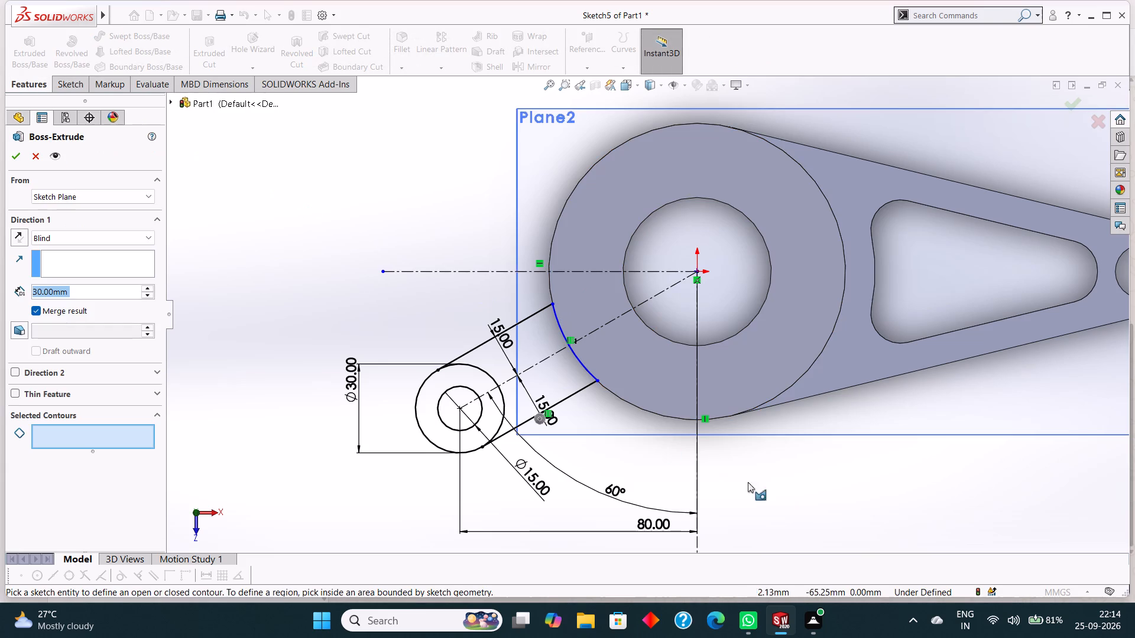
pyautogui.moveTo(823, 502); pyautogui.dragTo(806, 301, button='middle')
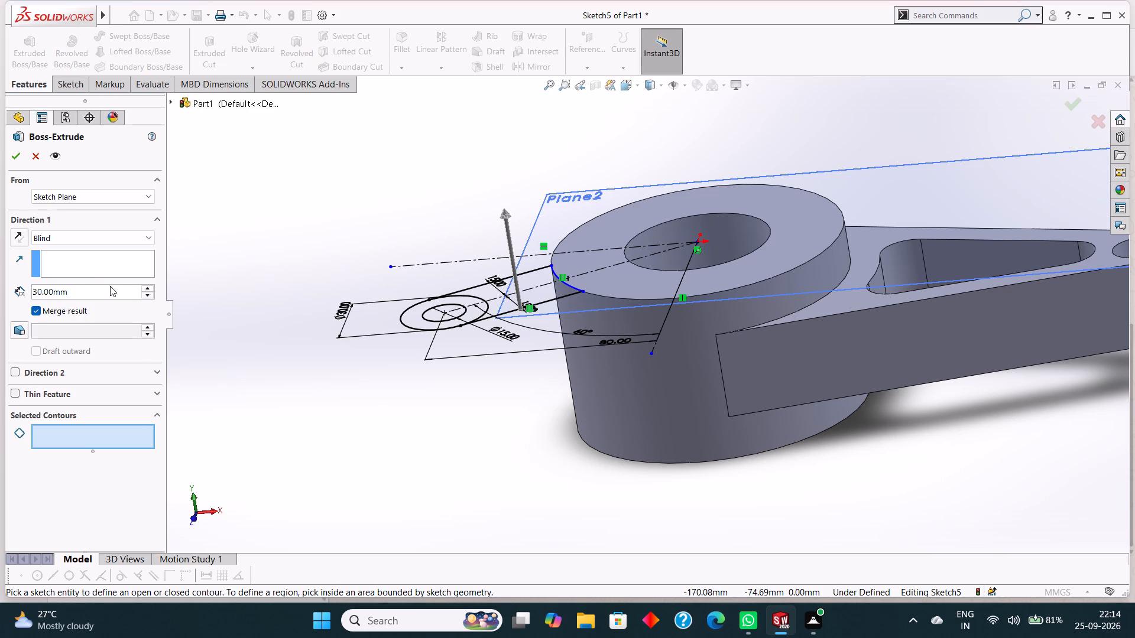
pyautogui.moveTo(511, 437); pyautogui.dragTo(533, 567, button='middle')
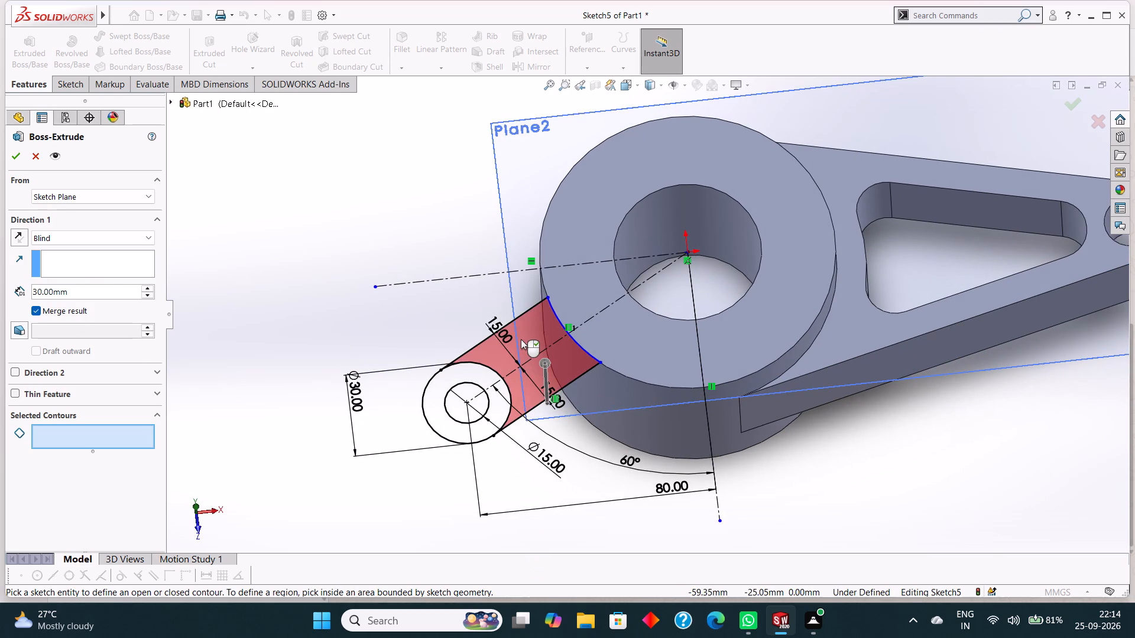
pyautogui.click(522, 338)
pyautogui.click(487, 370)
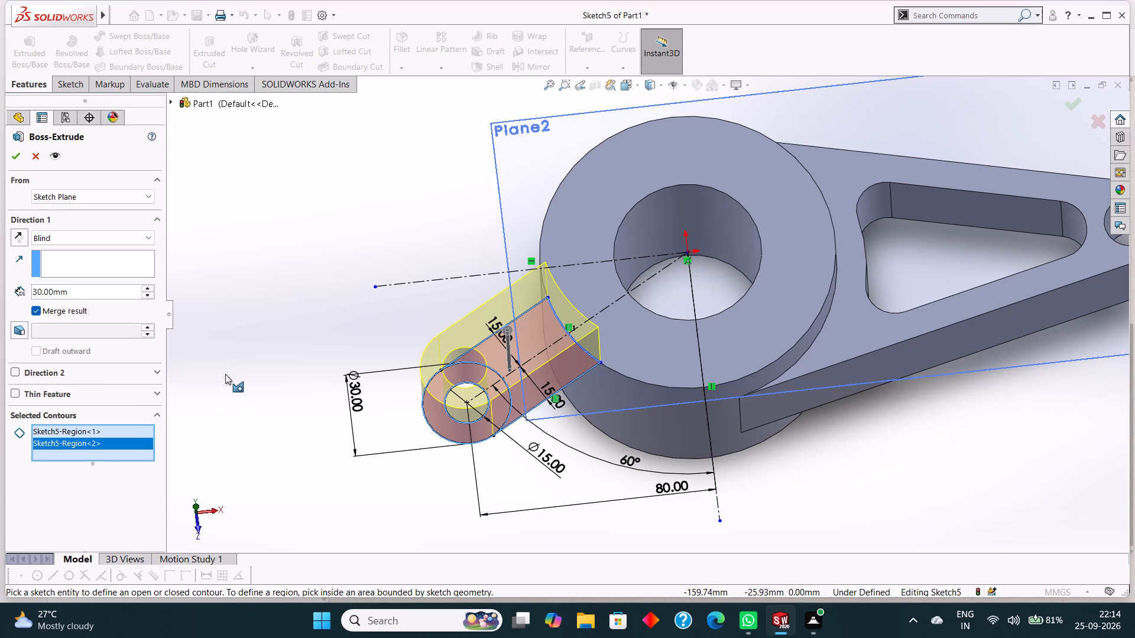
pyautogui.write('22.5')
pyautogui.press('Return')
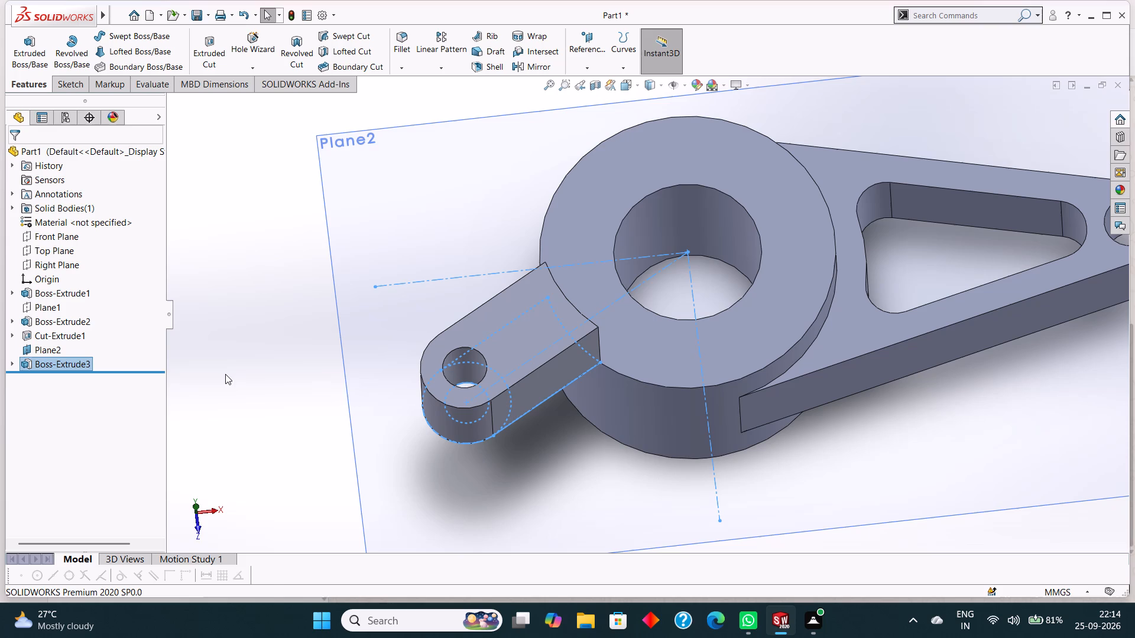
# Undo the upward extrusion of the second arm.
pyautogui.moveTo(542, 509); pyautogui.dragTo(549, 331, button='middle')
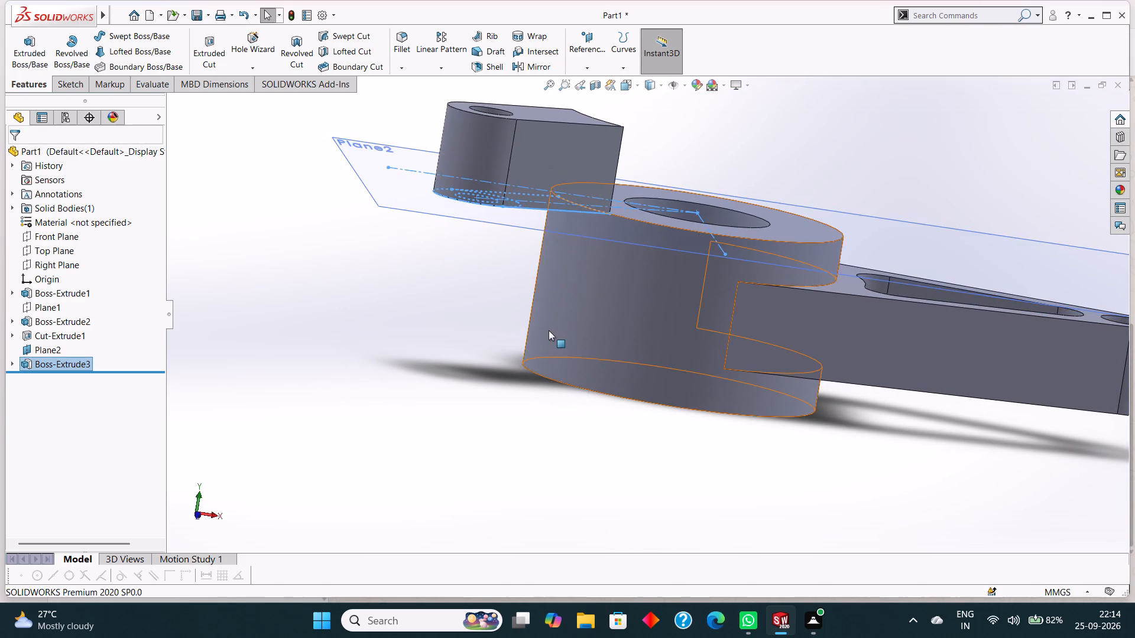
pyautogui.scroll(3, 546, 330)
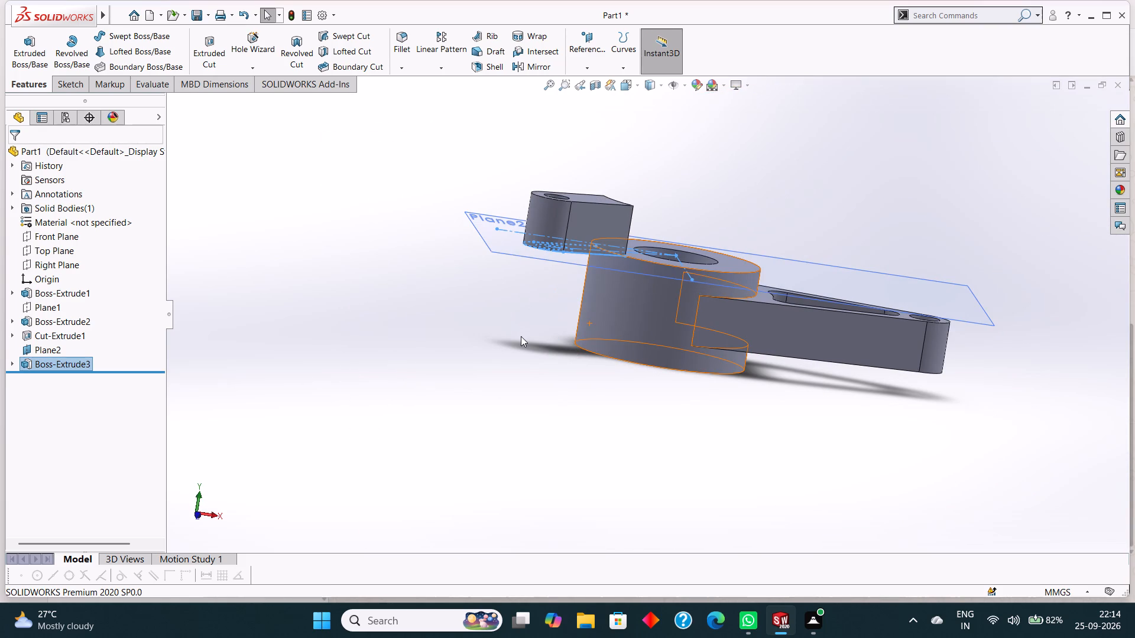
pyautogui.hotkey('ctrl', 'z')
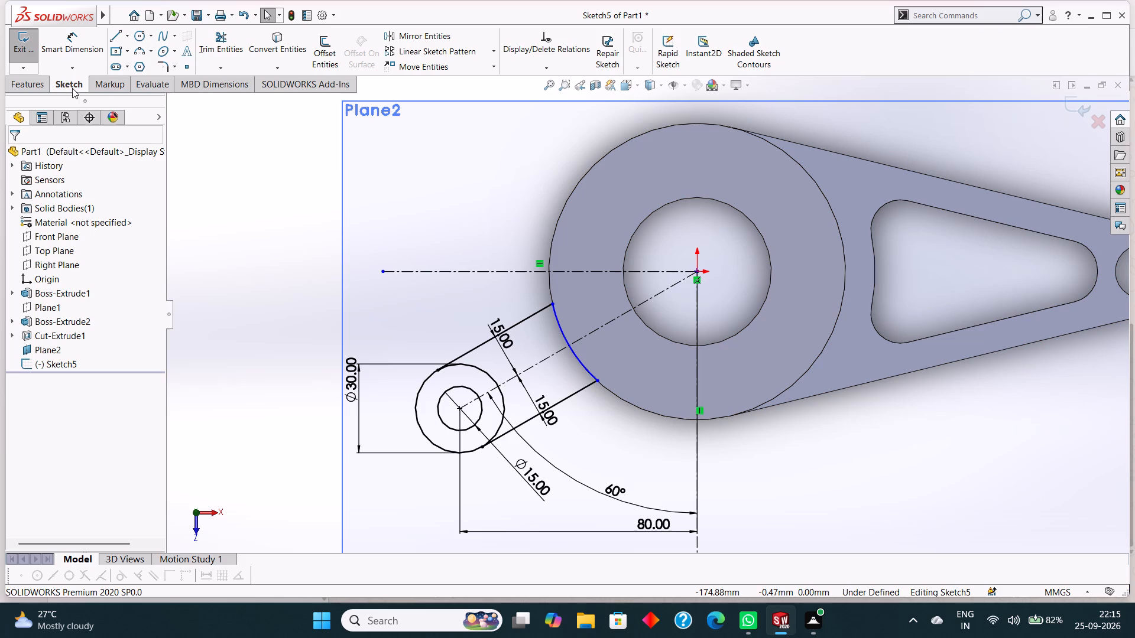
# Set up a blind boss extrusion of the arm and ring regions from Plane2, with the direction reversed to go downward.
pyautogui.click(23, 85)
pyautogui.click(24, 50)
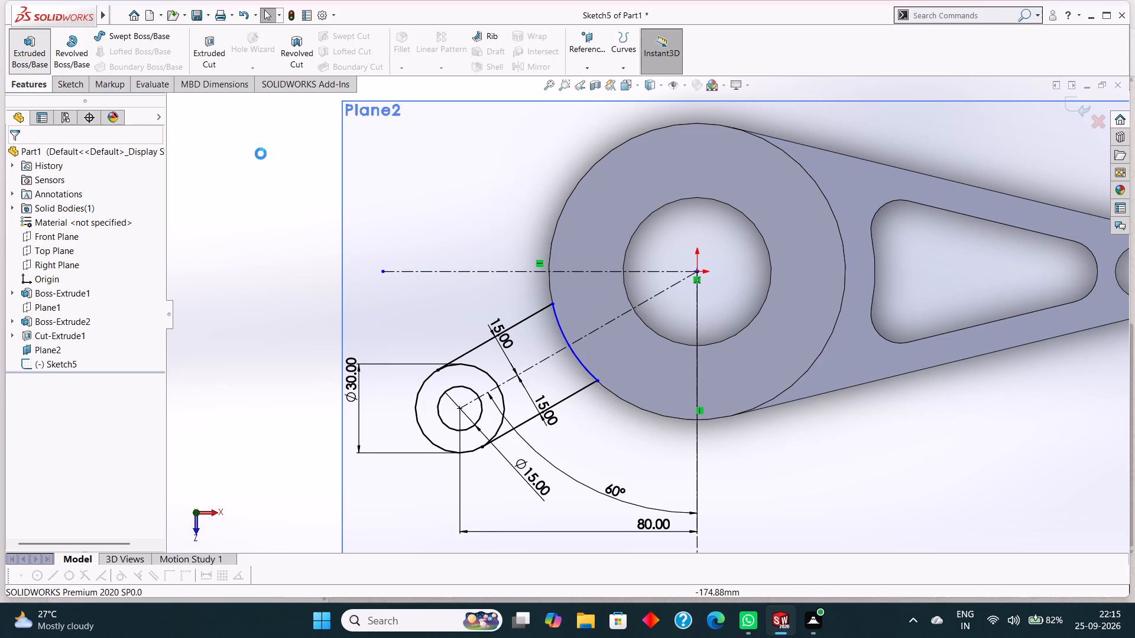
pyautogui.click(518, 347)
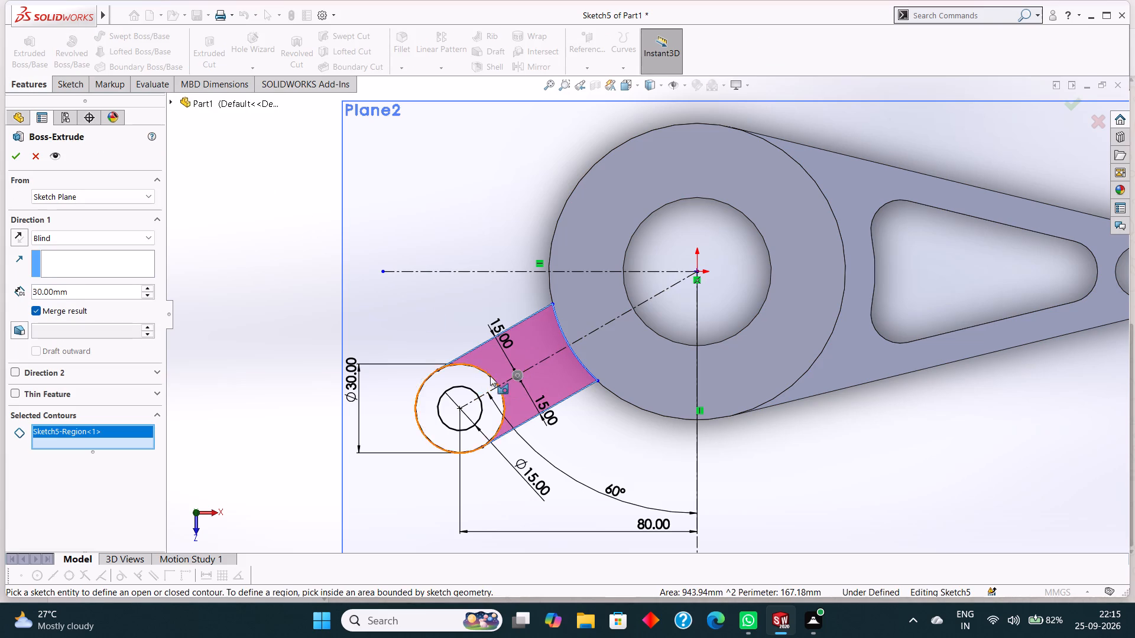
pyautogui.click(480, 376)
pyautogui.moveTo(822, 480); pyautogui.dragTo(813, 272, button='middle')
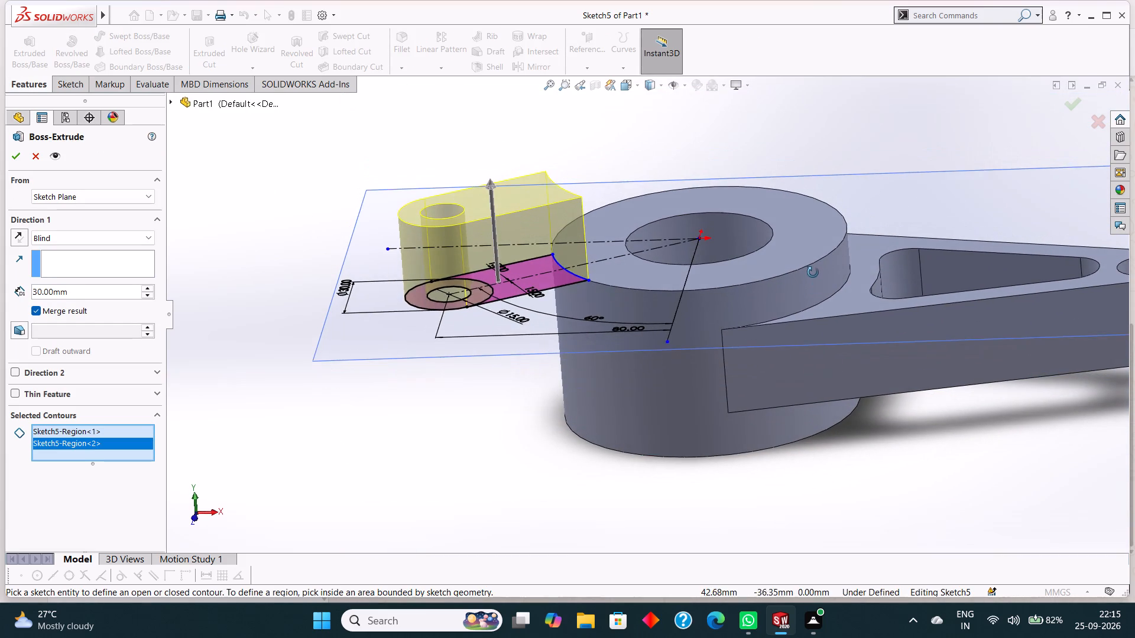
pyautogui.moveTo(813, 272); pyautogui.dragTo(811, 272, button='middle')
pyautogui.click(20, 236)
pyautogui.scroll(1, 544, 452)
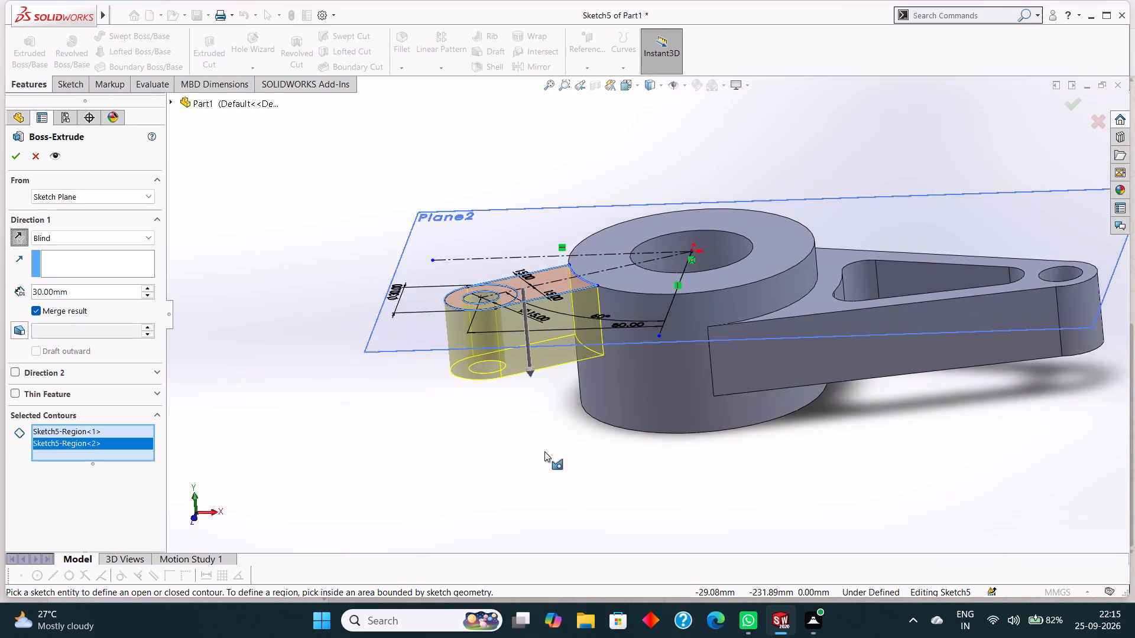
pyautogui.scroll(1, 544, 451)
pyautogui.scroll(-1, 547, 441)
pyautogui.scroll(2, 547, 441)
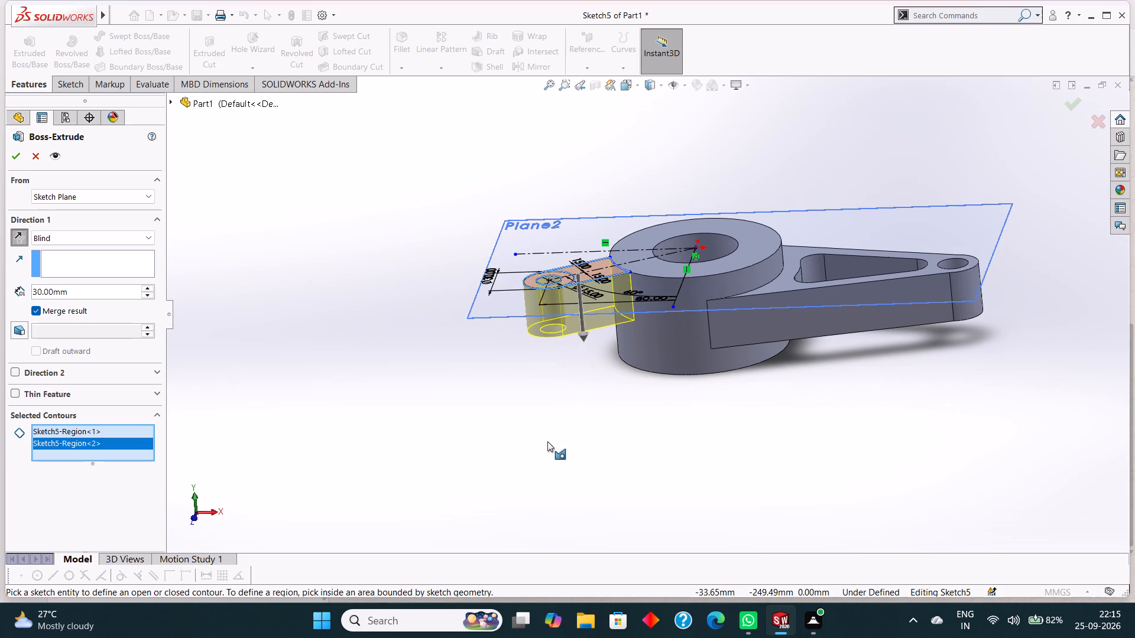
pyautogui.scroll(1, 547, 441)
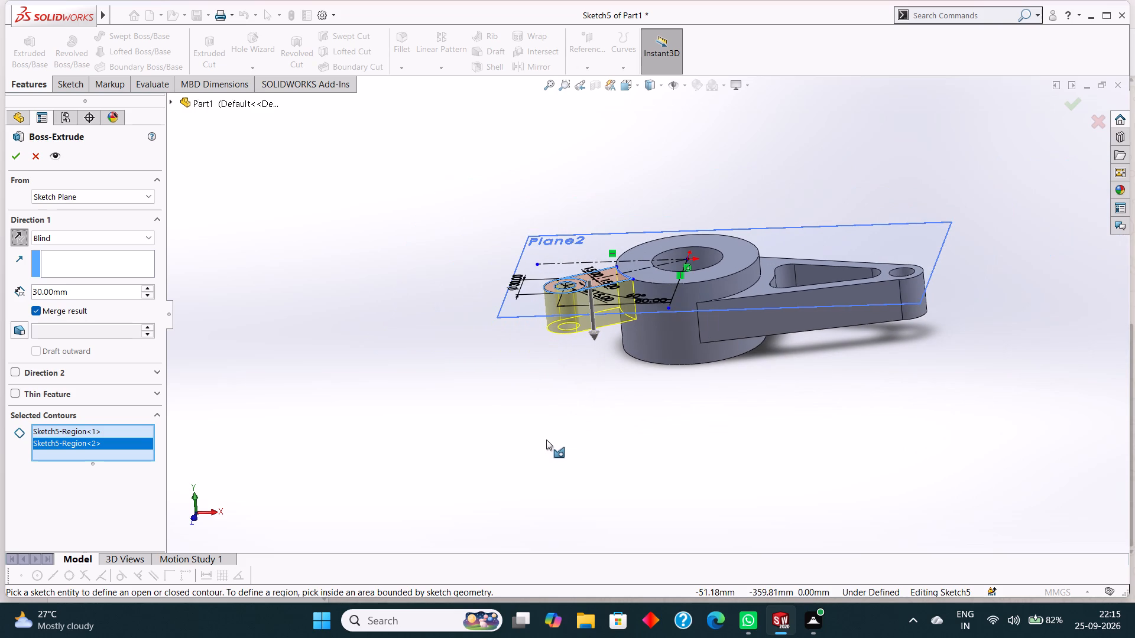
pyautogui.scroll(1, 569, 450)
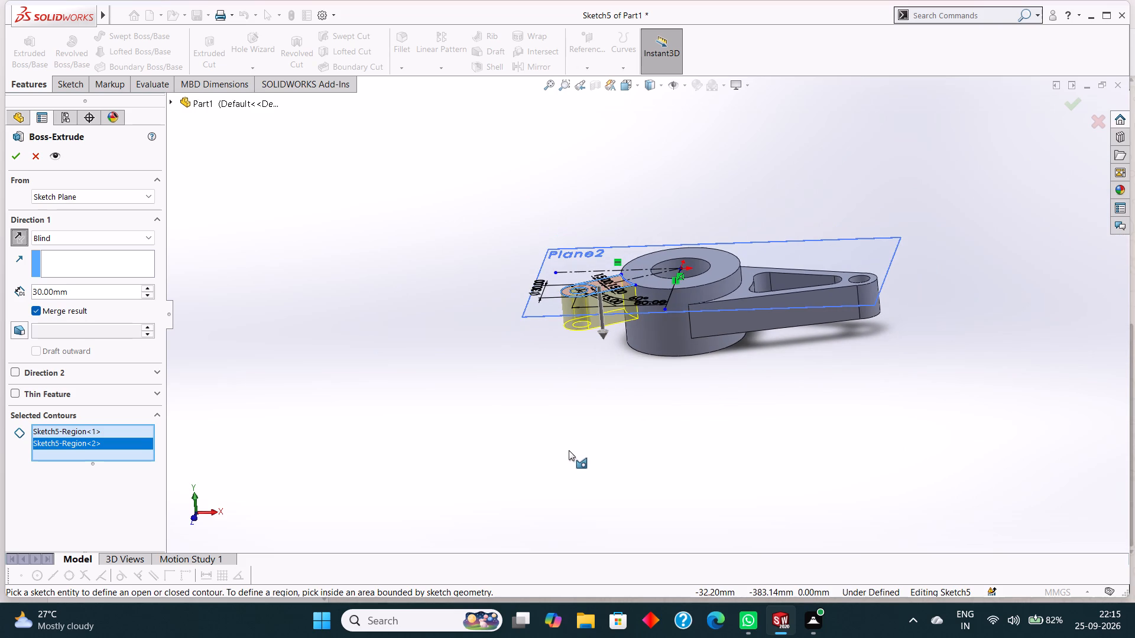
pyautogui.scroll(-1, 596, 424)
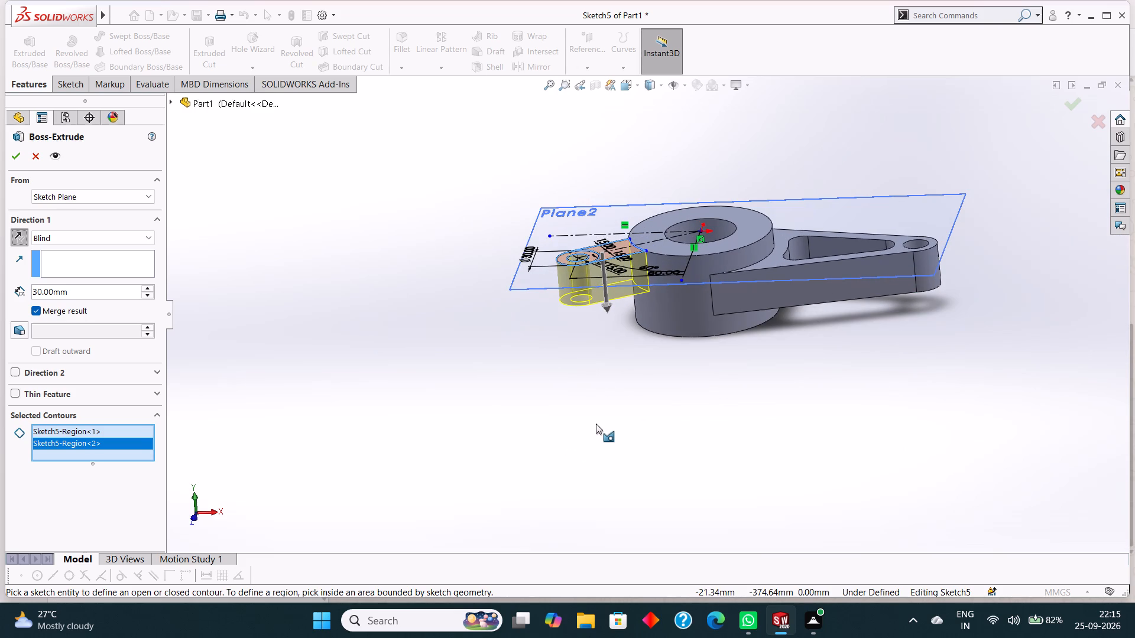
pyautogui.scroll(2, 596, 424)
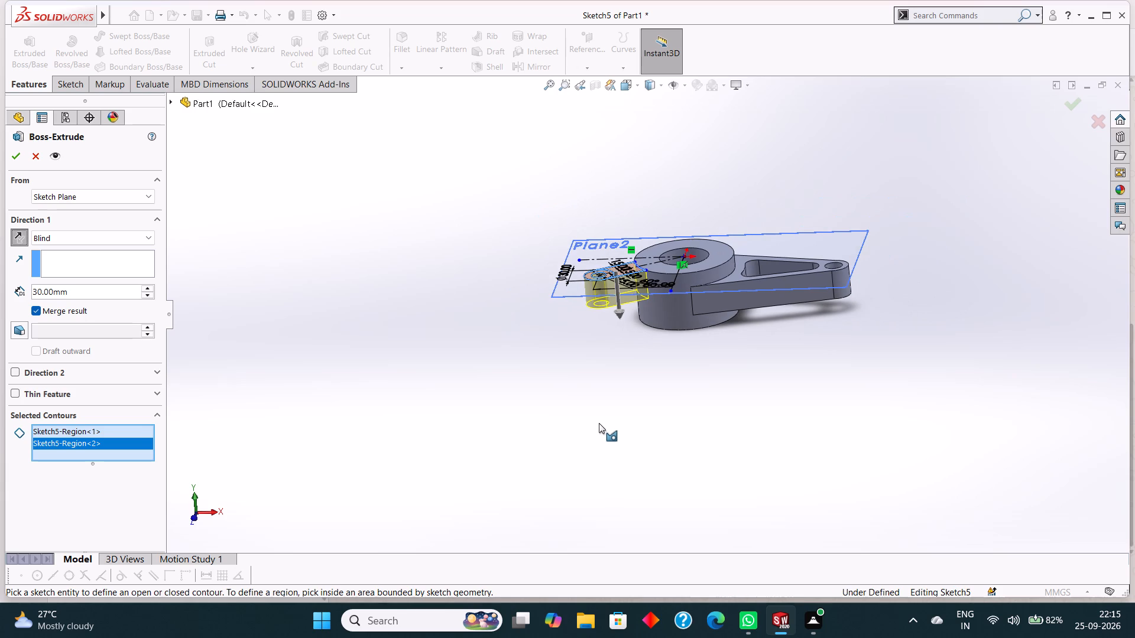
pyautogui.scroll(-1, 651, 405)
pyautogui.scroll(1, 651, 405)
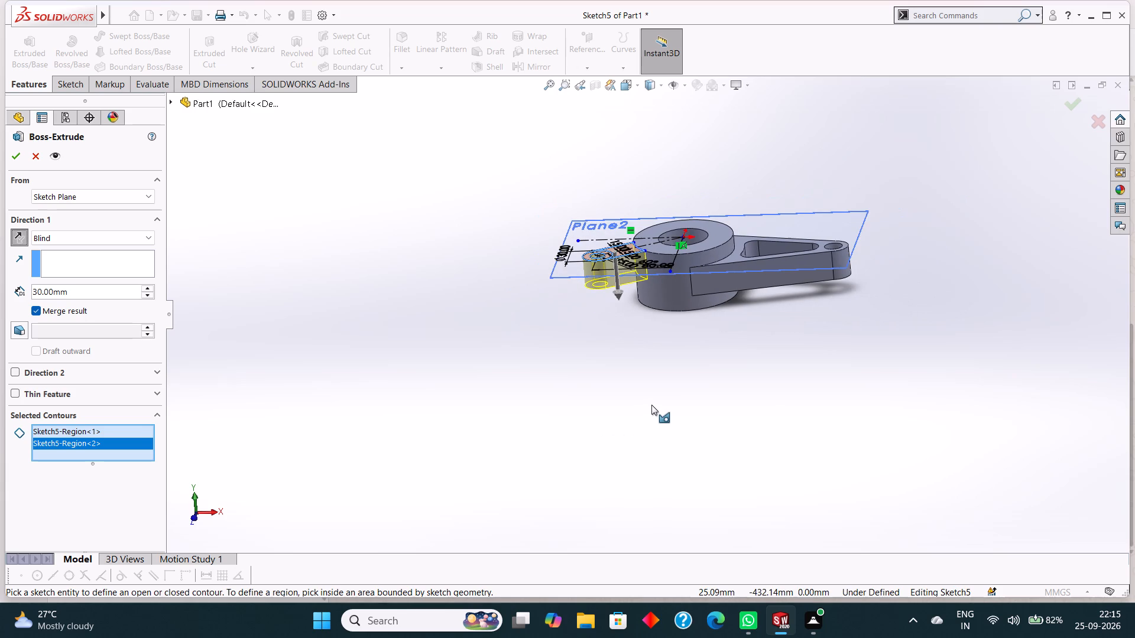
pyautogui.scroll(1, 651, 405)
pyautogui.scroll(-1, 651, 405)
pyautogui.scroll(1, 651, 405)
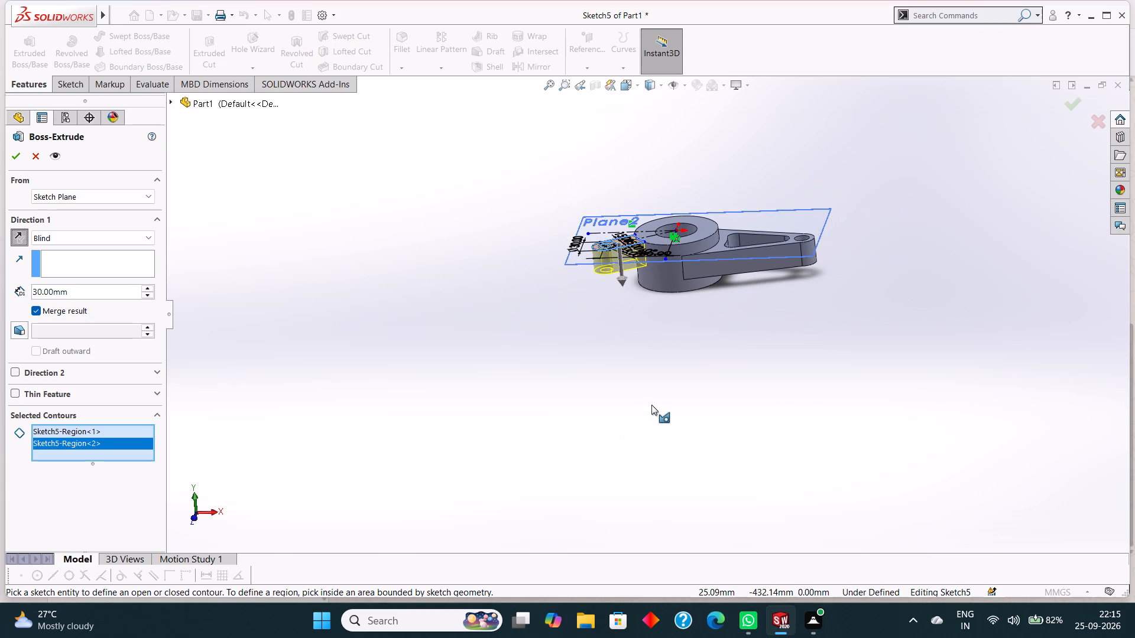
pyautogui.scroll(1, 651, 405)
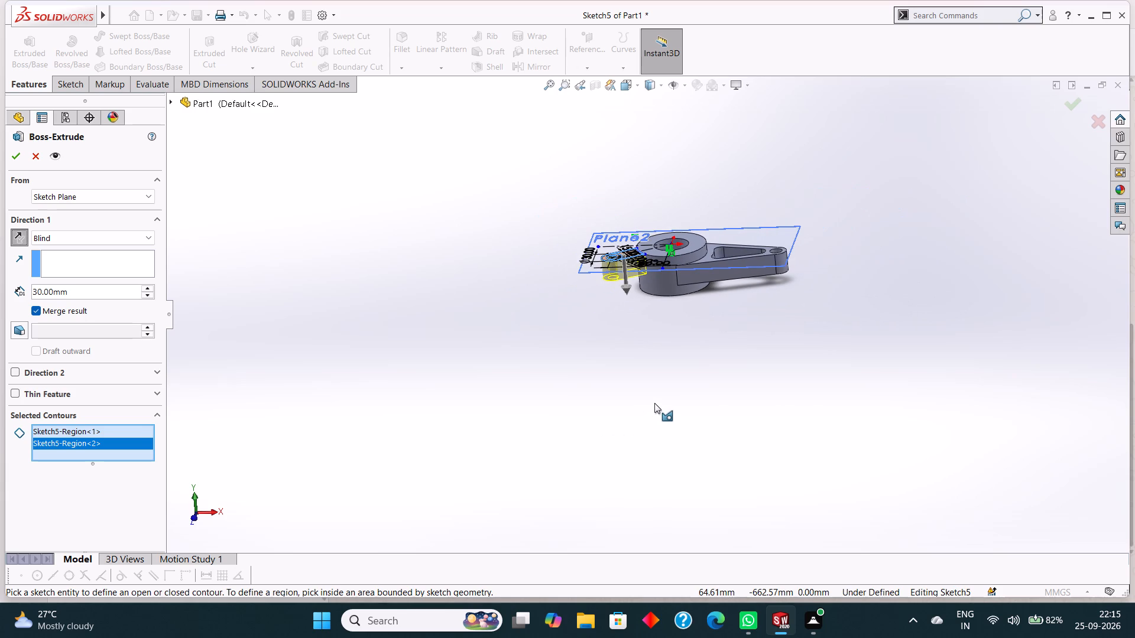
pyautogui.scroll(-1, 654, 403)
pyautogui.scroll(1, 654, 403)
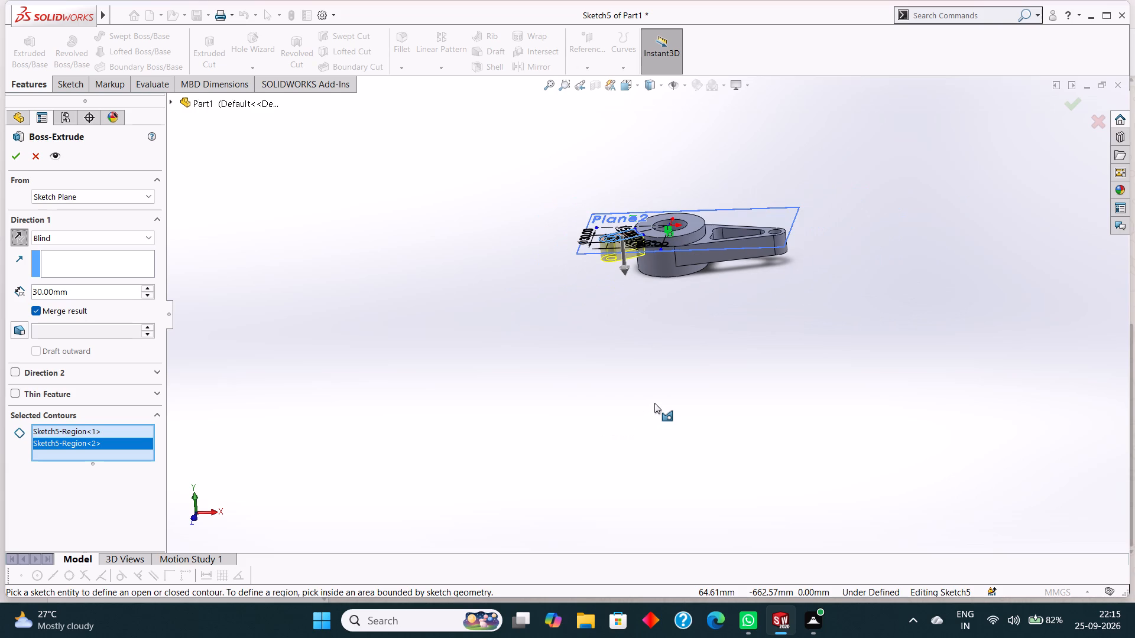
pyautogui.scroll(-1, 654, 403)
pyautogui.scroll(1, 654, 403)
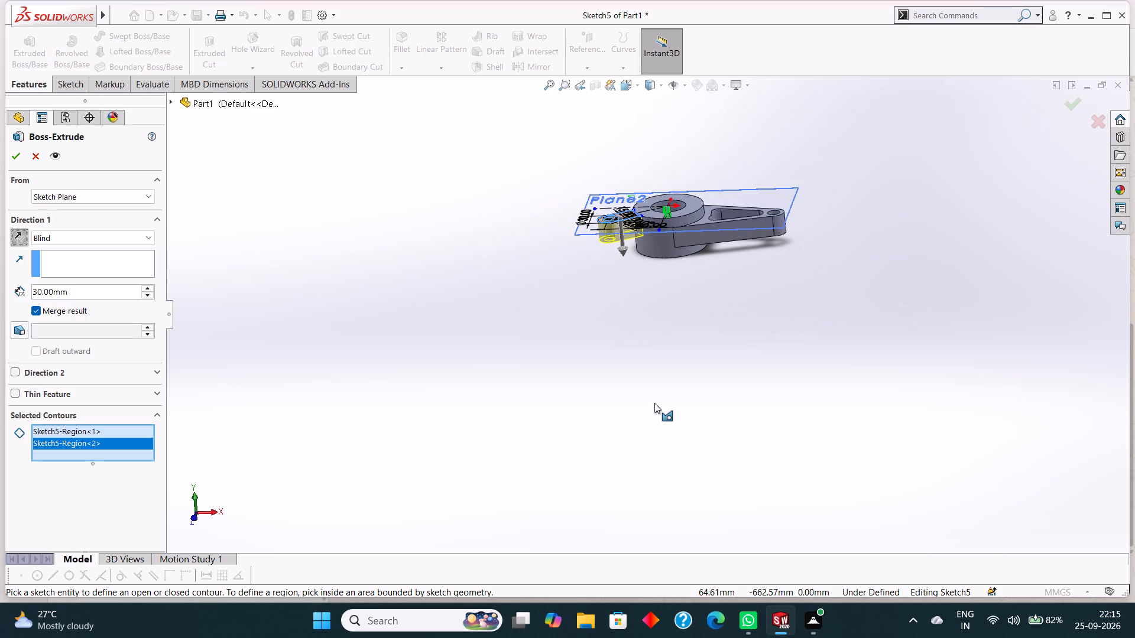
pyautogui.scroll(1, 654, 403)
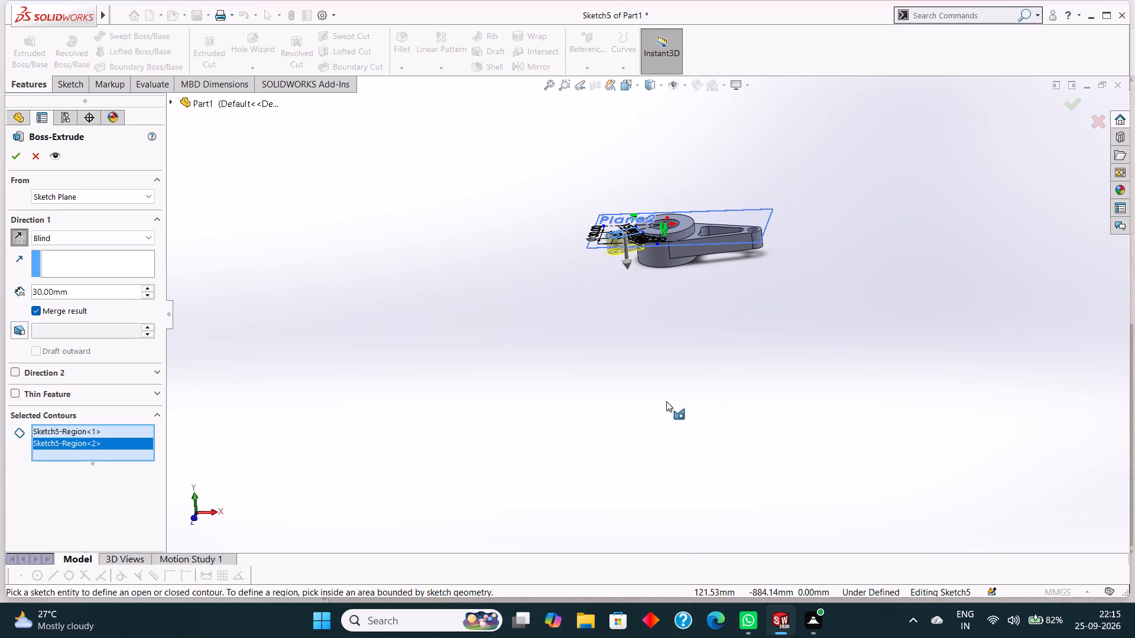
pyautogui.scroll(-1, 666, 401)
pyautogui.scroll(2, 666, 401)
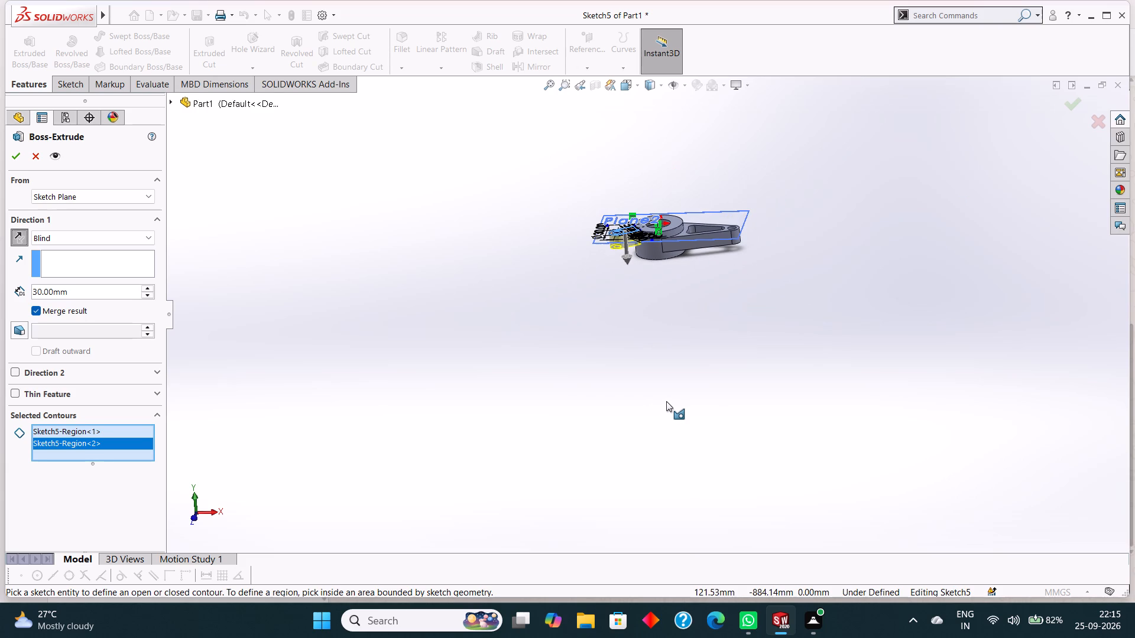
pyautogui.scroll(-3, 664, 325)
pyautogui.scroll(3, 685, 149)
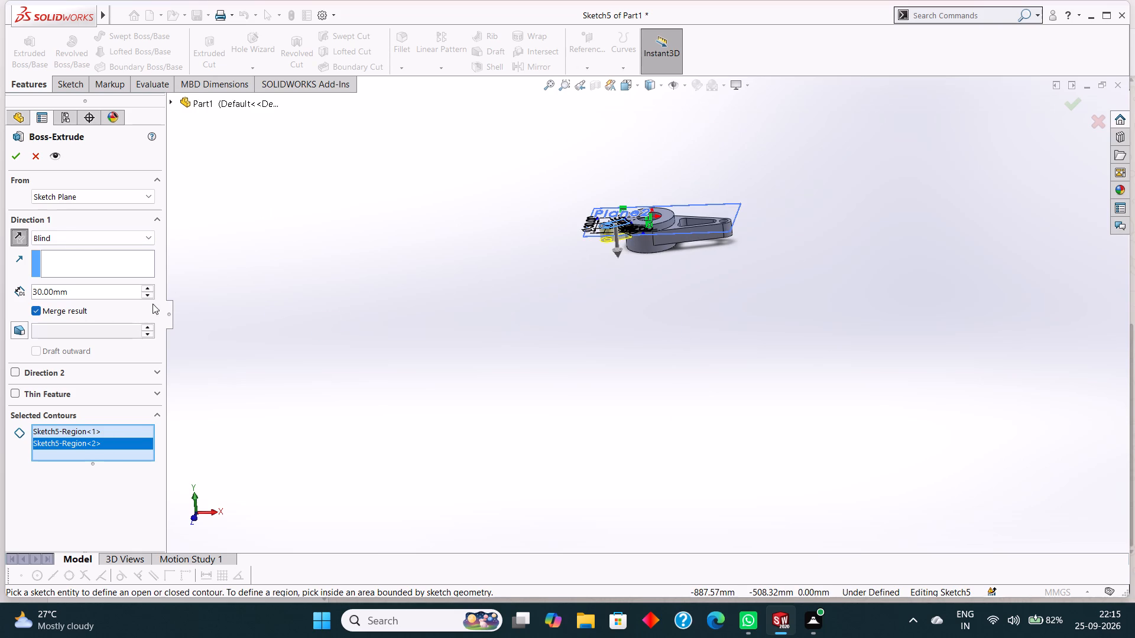
# Set the arm's extrusion depth to 22.5 mm and complete the merged boss extrusion.
pyautogui.moveTo(90, 290); pyautogui.dragTo(0, 290)
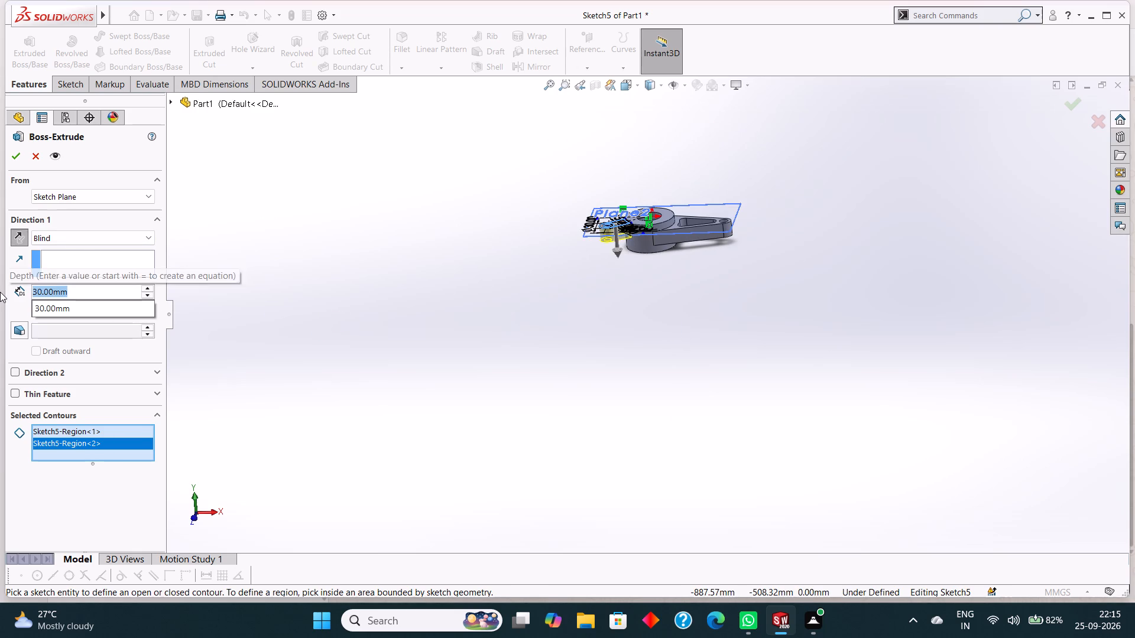
pyautogui.write('22')
pyautogui.write('.5')
pyautogui.press('Return')
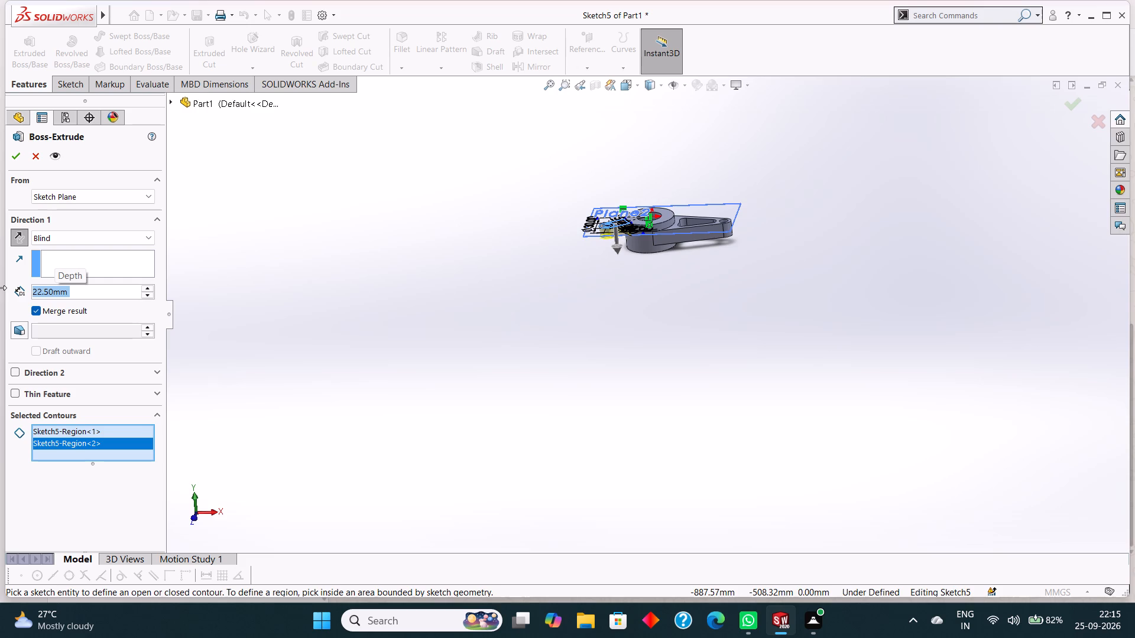
pyautogui.click(15, 159)
pyautogui.click(470, 284)
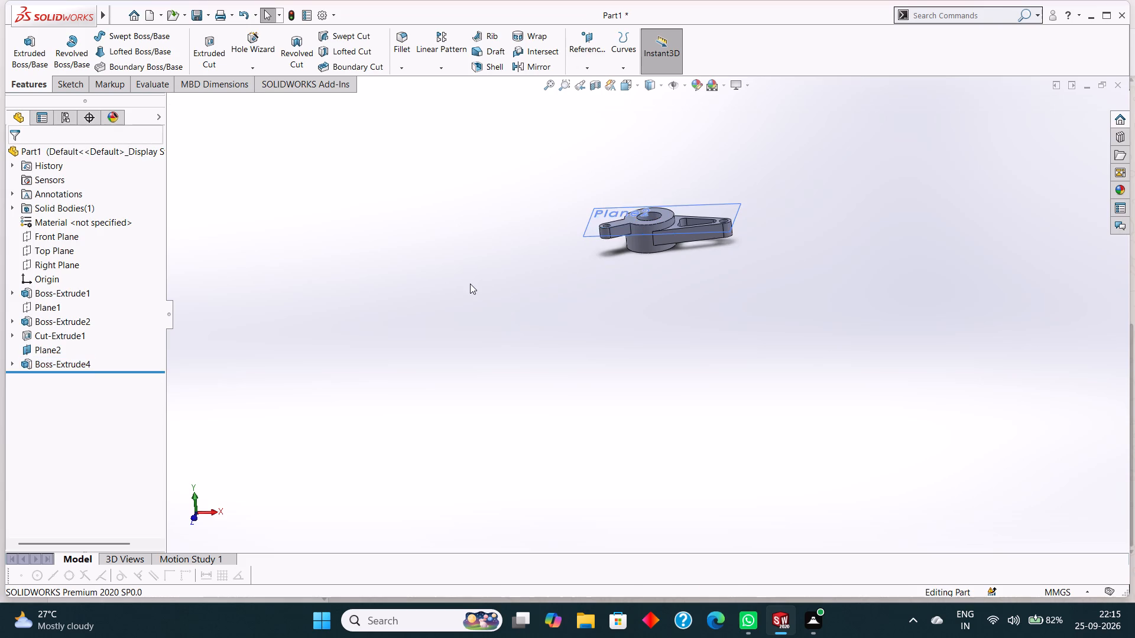
# Examine the cylinder and its two arms from several viewing angles.
pyautogui.scroll(1, 508, 287)
pyautogui.moveTo(514, 287); pyautogui.dragTo(576, 379, button='middle')
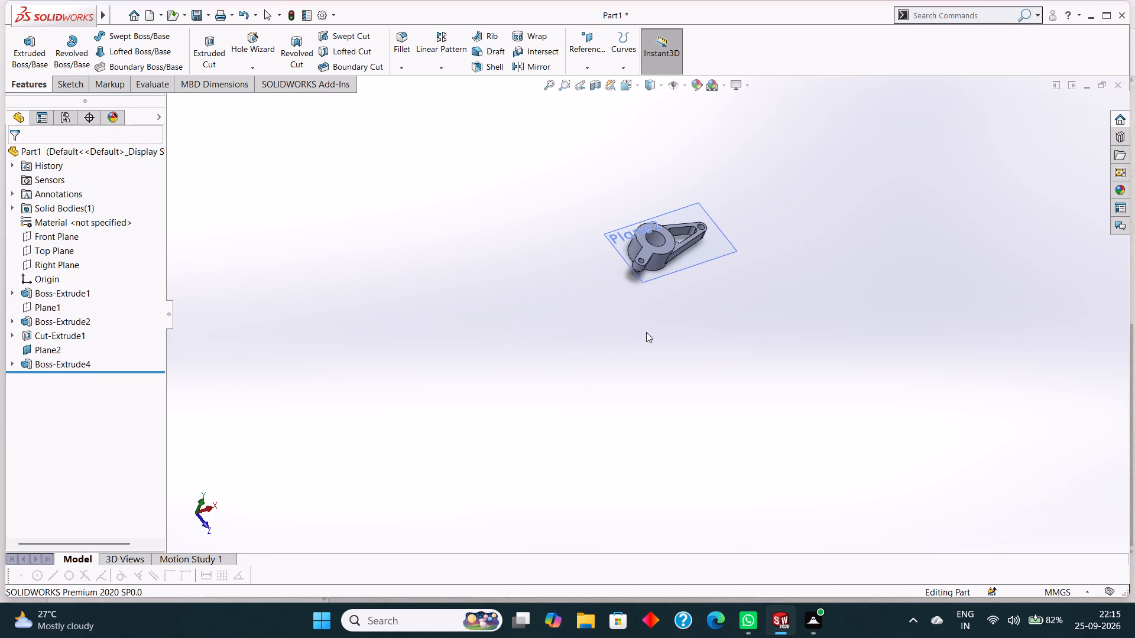
pyautogui.scroll(-3, 646, 331)
pyautogui.scroll(5, 650, 324)
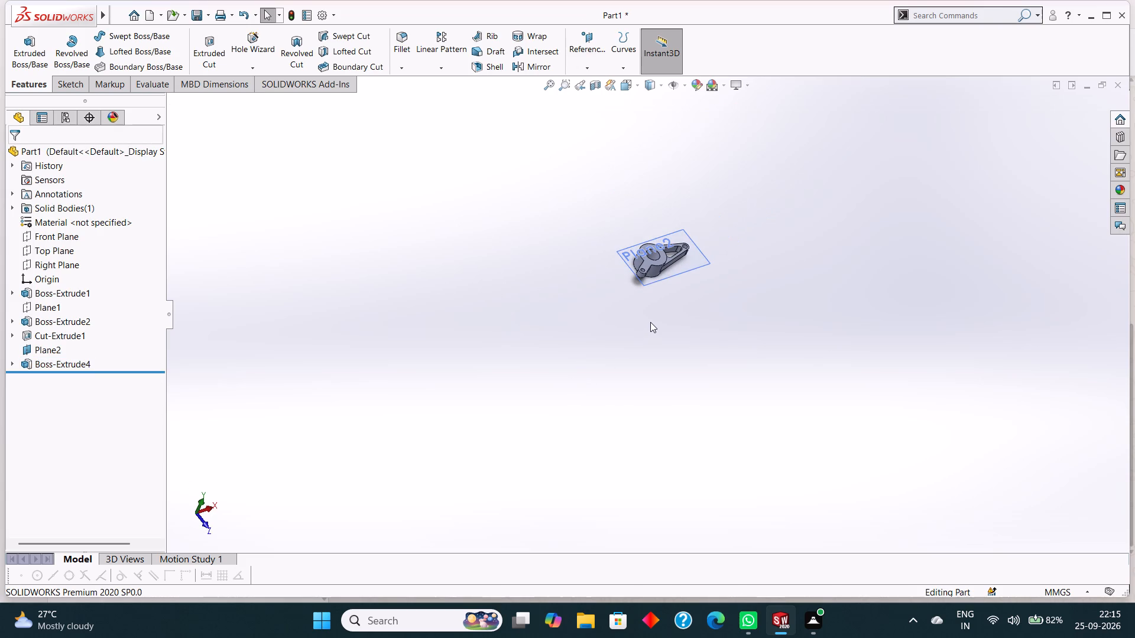
pyautogui.scroll(1, 650, 322)
pyautogui.scroll(-1, 650, 322)
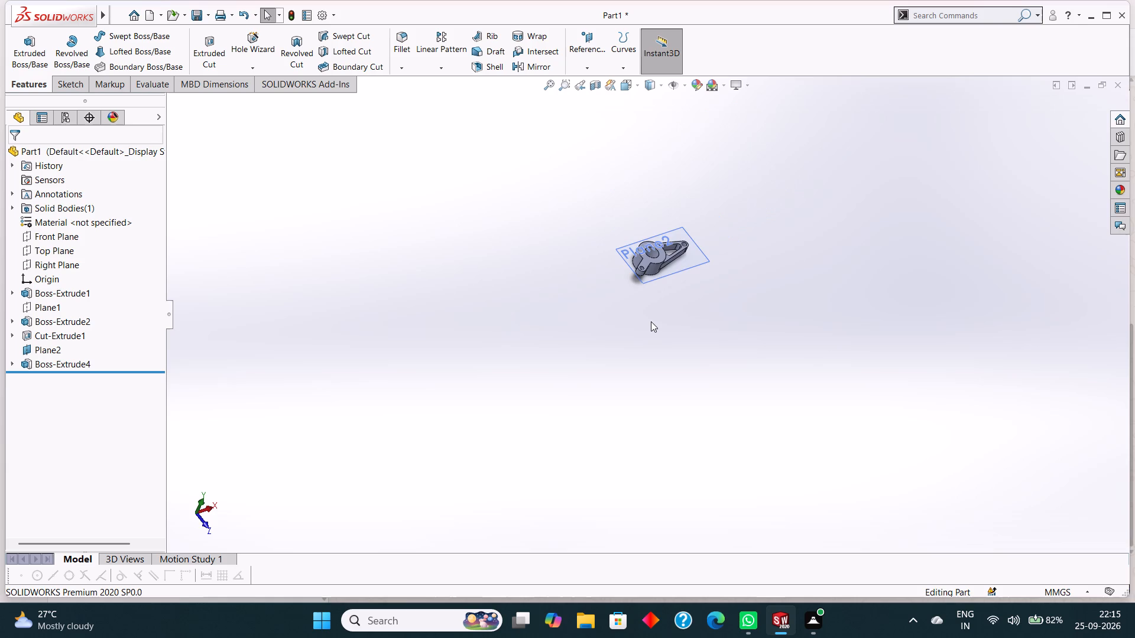
pyautogui.scroll(2, 651, 321)
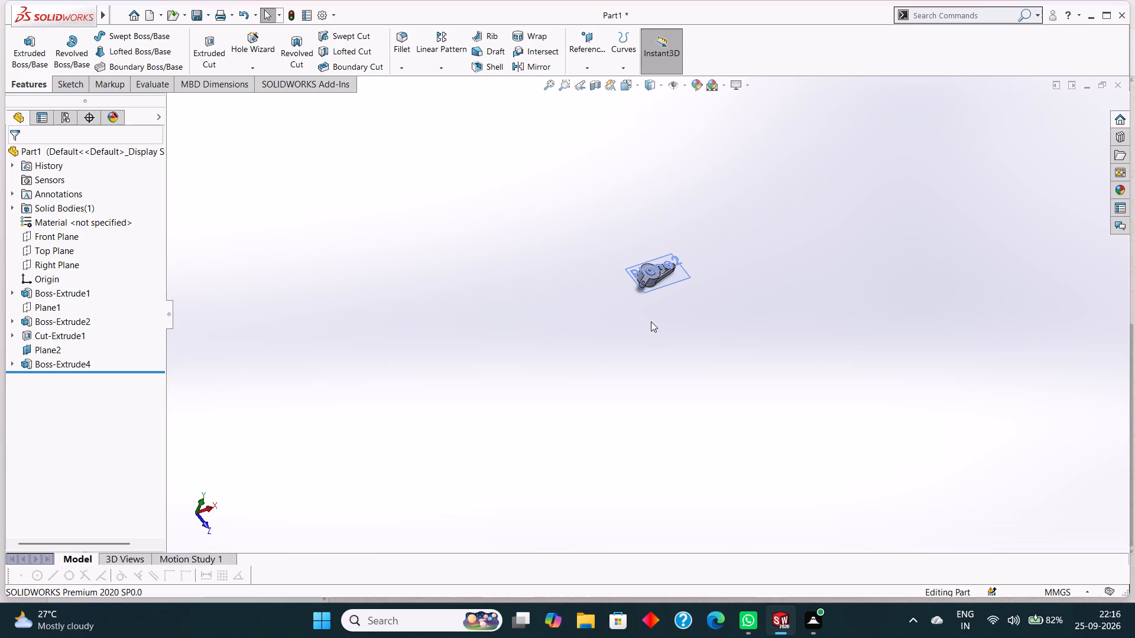
pyautogui.moveTo(651, 321); pyautogui.dragTo(669, 357, button='middle')
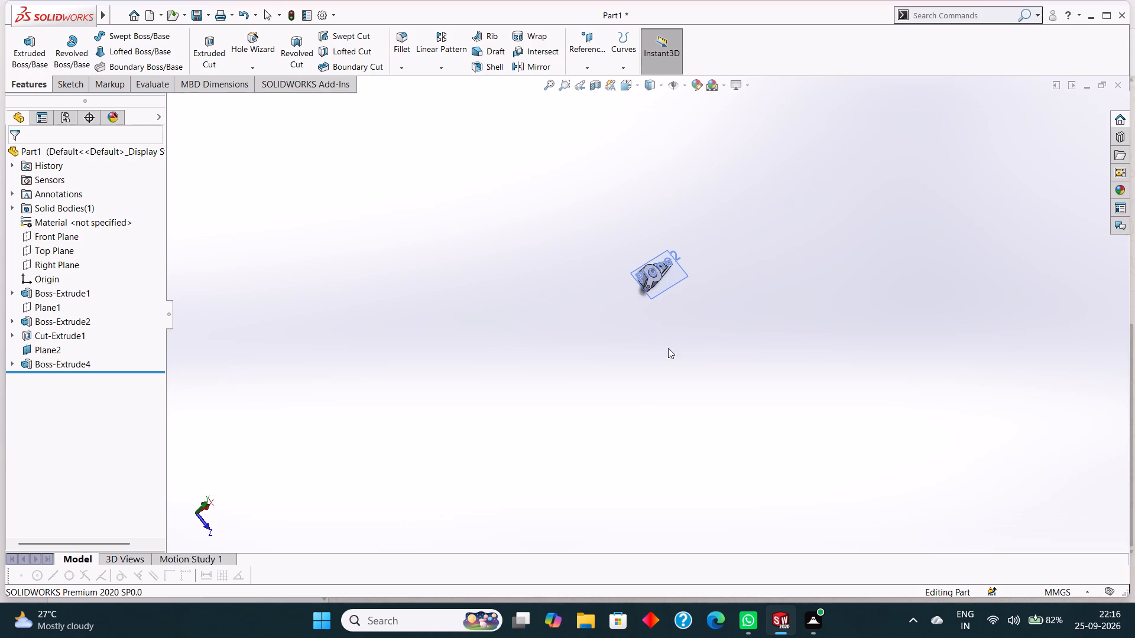
pyautogui.scroll(1, 663, 308)
pyautogui.scroll(-3, 663, 308)
pyautogui.scroll(2, 663, 308)
pyautogui.scroll(-4, 663, 305)
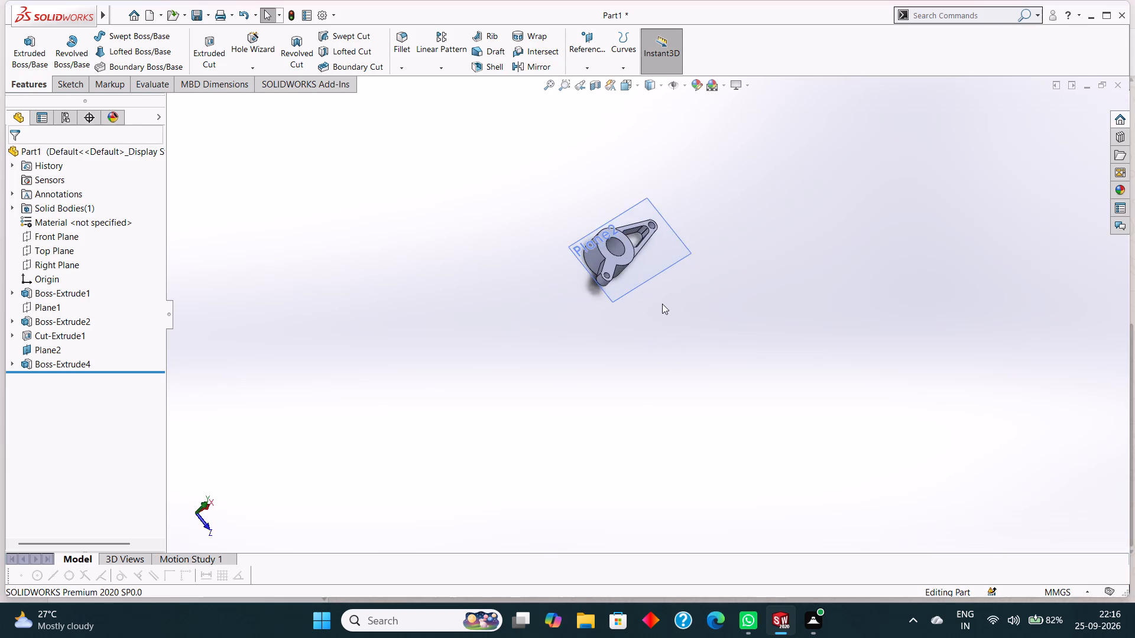
pyautogui.scroll(-3, 662, 304)
pyautogui.scroll(2, 654, 295)
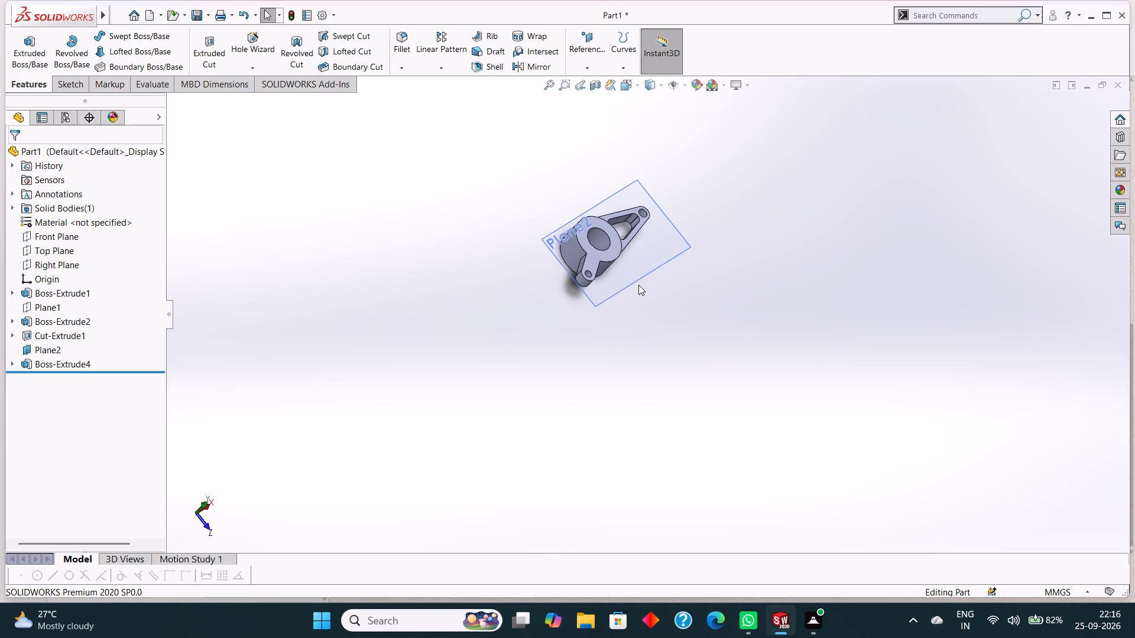
pyautogui.scroll(1, 643, 285)
# Hide Plane2 in the model view.
pyautogui.click(623, 211)
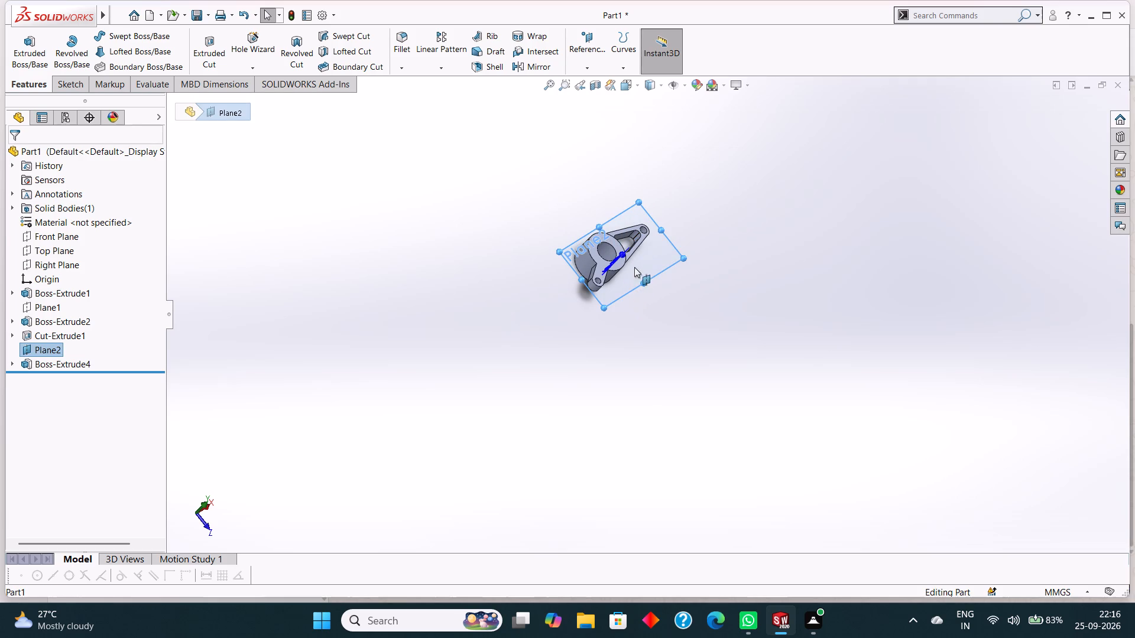
pyautogui.rightClick(628, 211)
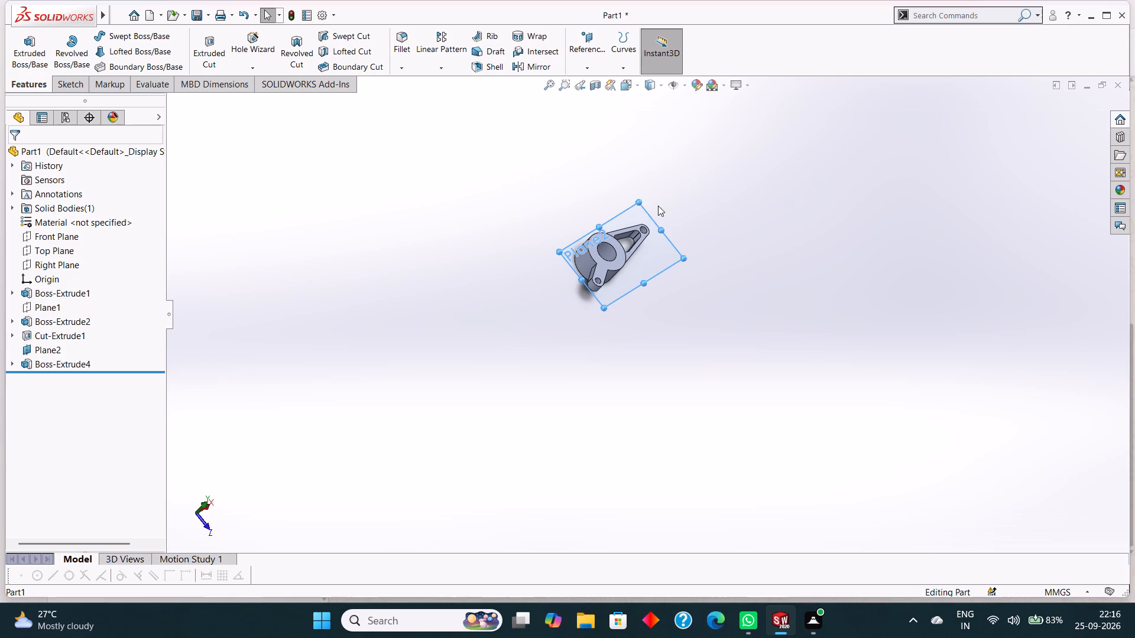
pyautogui.click(675, 195)
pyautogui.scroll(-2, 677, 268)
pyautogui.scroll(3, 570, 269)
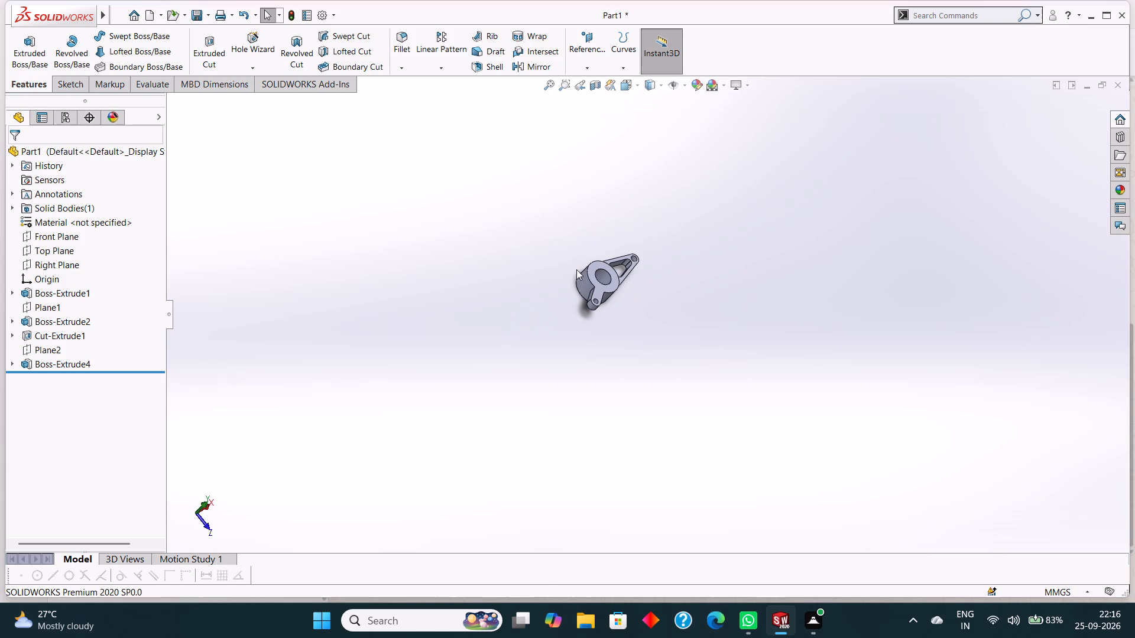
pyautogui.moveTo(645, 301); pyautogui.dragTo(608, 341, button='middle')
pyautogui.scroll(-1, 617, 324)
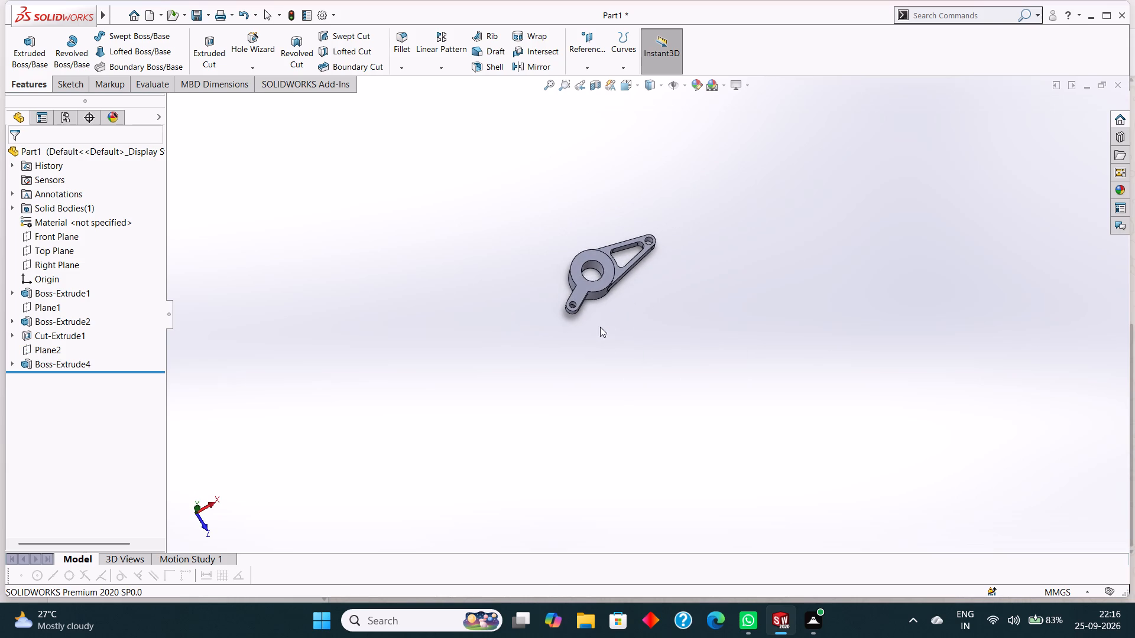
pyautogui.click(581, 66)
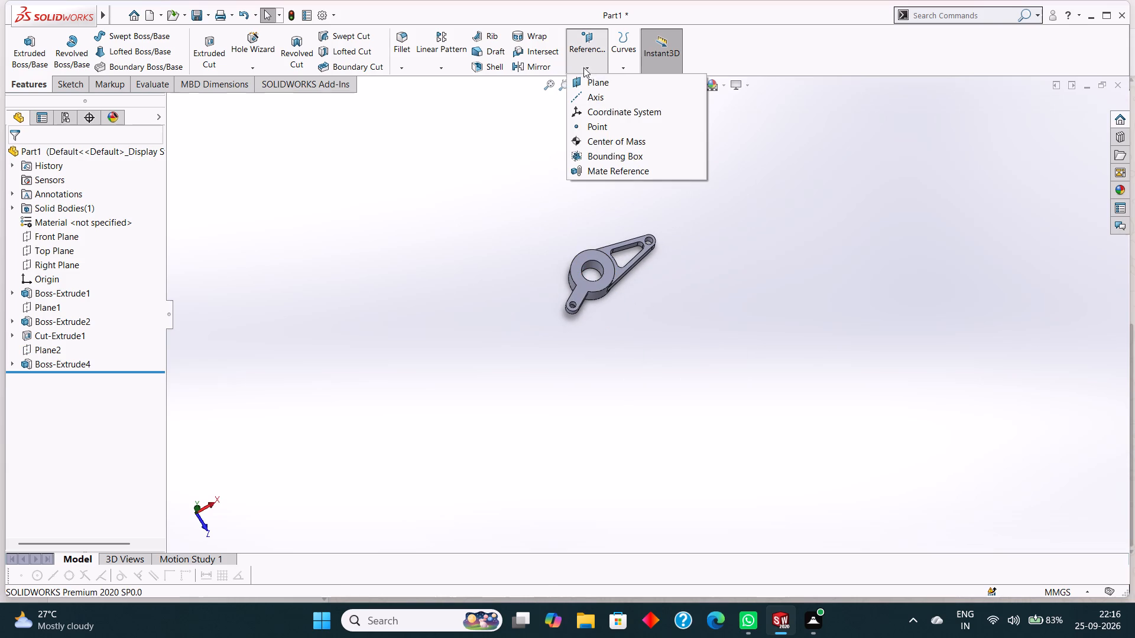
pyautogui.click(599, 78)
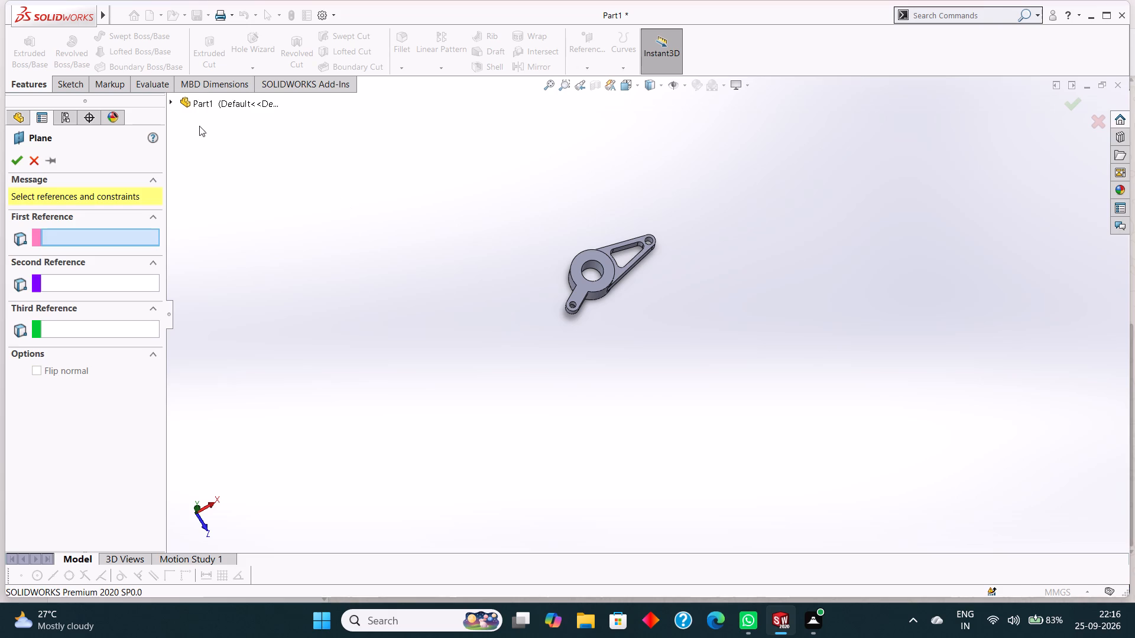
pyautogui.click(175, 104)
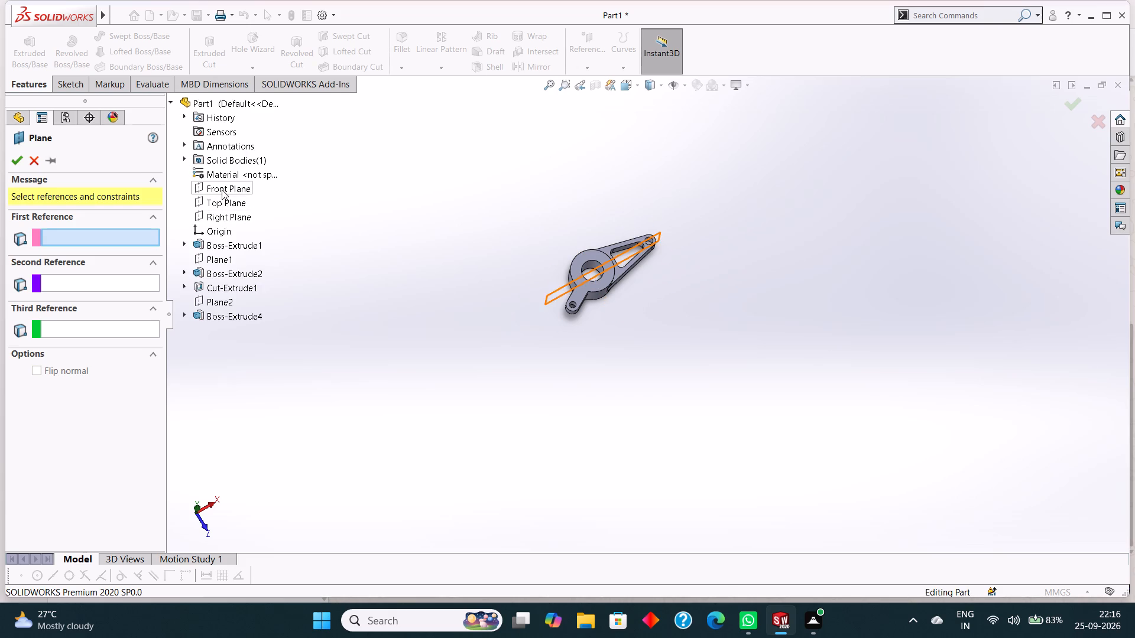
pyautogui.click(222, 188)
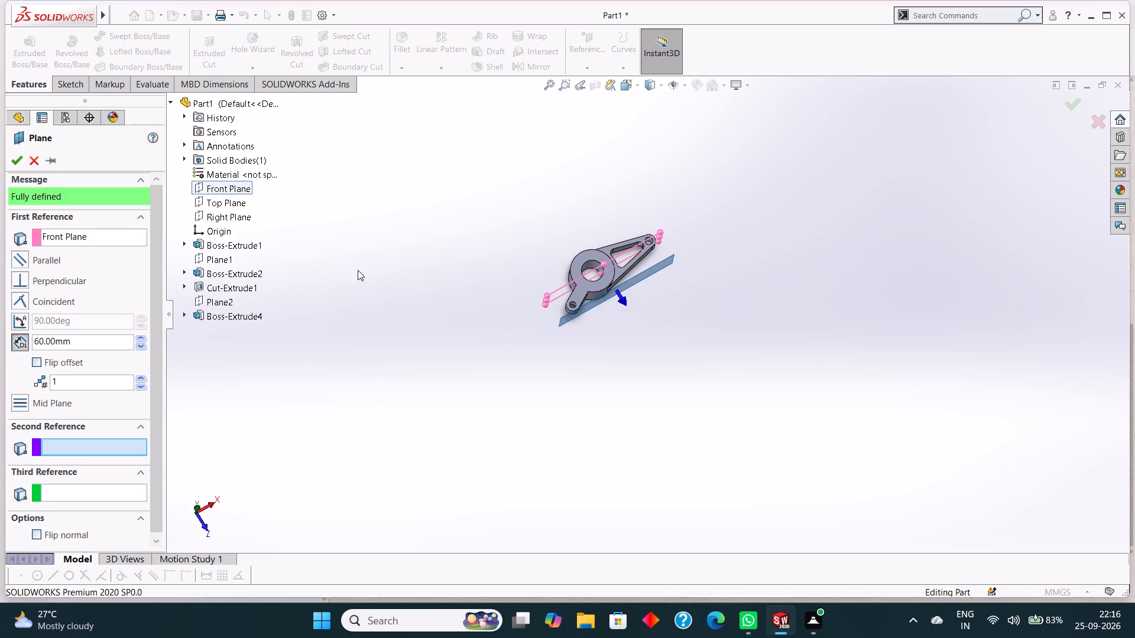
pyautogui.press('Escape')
# Create a reference plane offset 60 mm above the Top Plane.
pyautogui.click(586, 70)
pyautogui.click(595, 79)
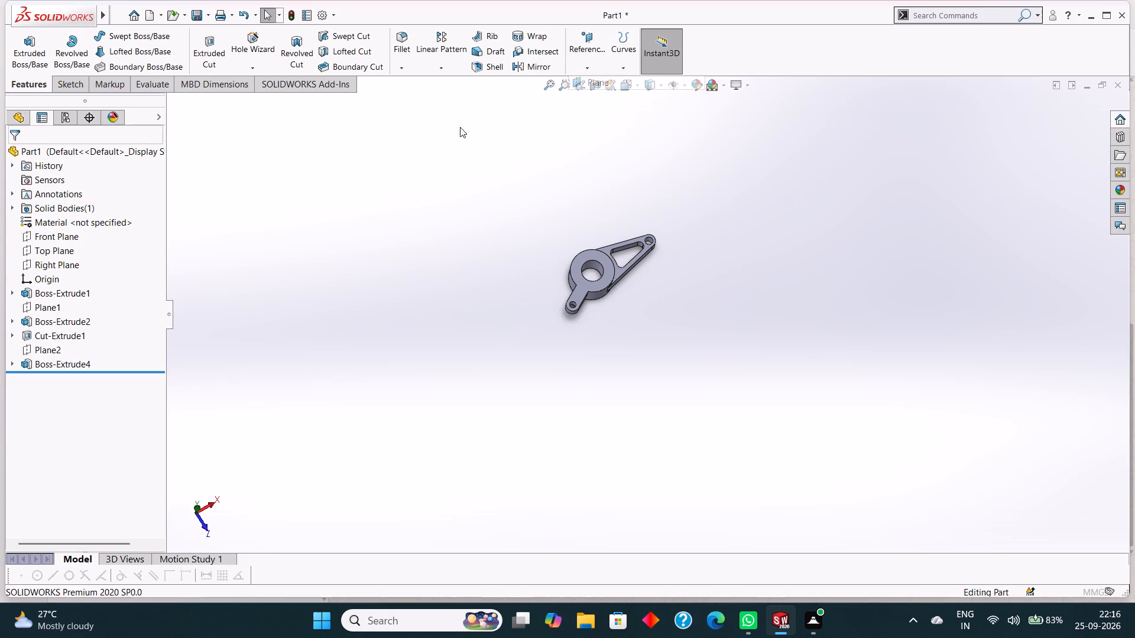
pyautogui.click(223, 204)
pyautogui.scroll(-5, 517, 245)
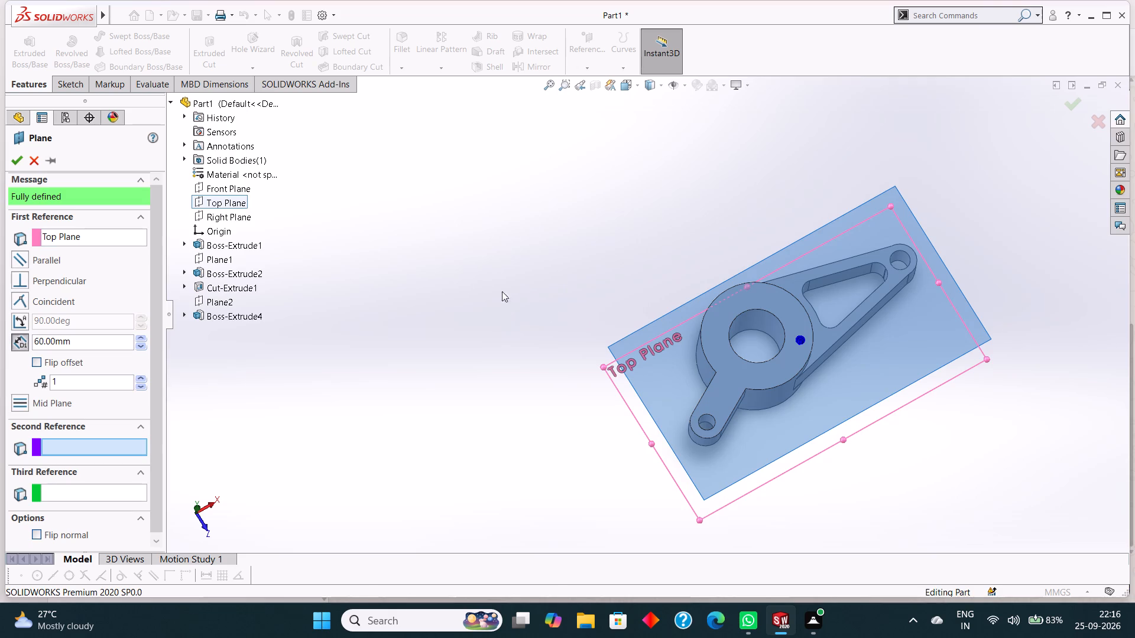
pyautogui.moveTo(556, 315); pyautogui.dragTo(526, 162, button='middle')
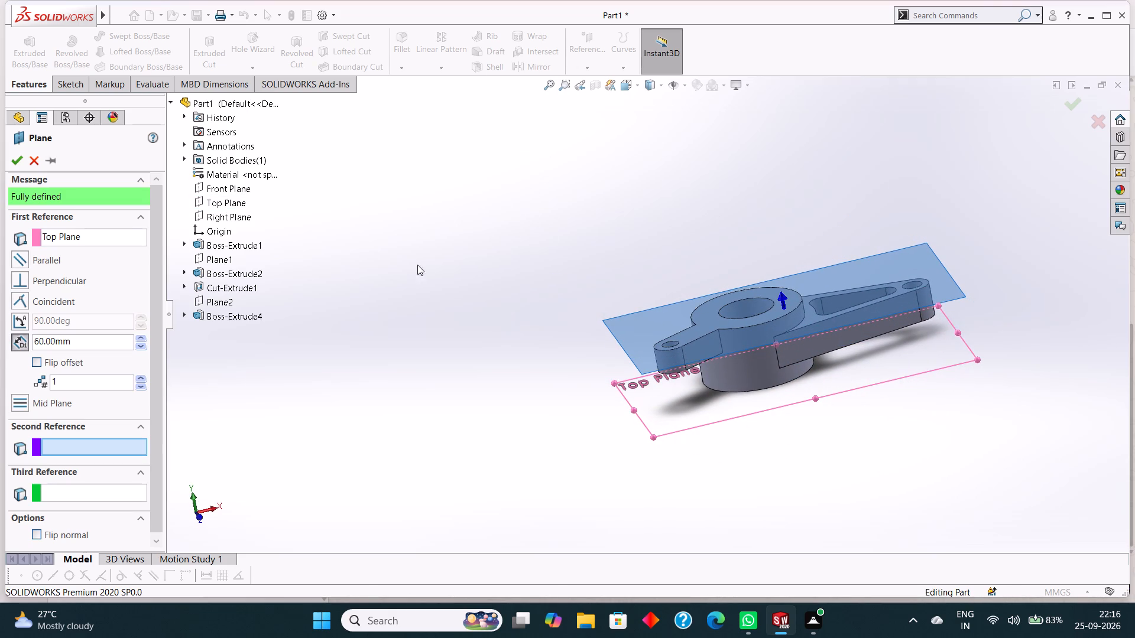
pyautogui.click(9, 164)
# On Plane3, viewed face-on, sketch a horizontal centerline about 130 mm long from the origin past the cylinder on the short arm's side.
pyautogui.moveTo(489, 249); pyautogui.dragTo(497, 285, button='middle')
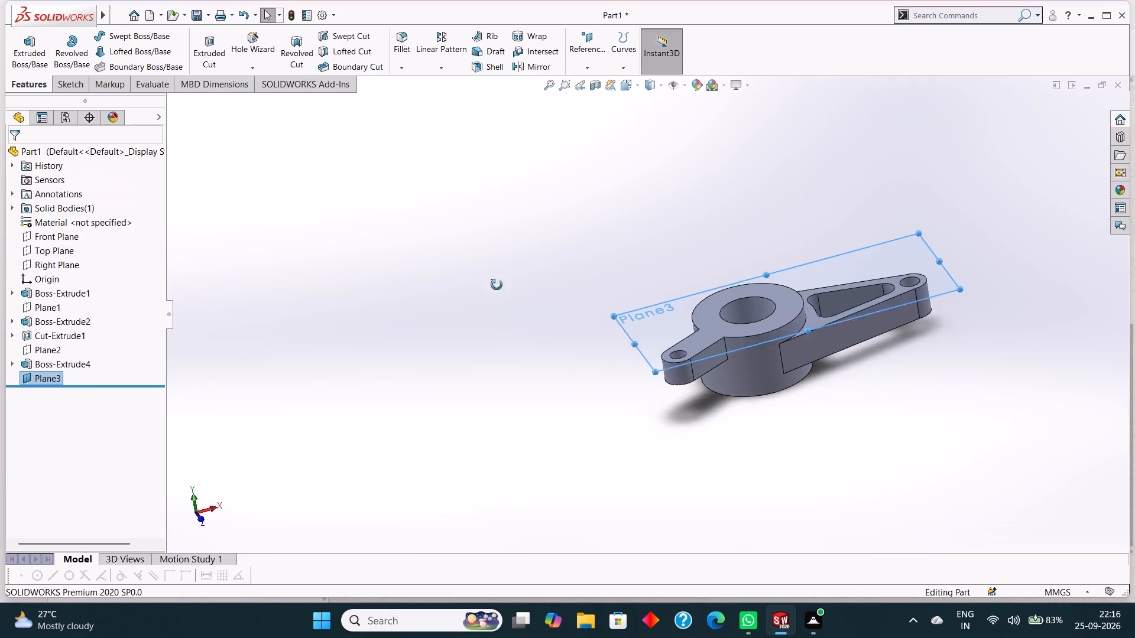
pyautogui.moveTo(497, 285); pyautogui.dragTo(497, 377, button='middle')
pyautogui.click(821, 242)
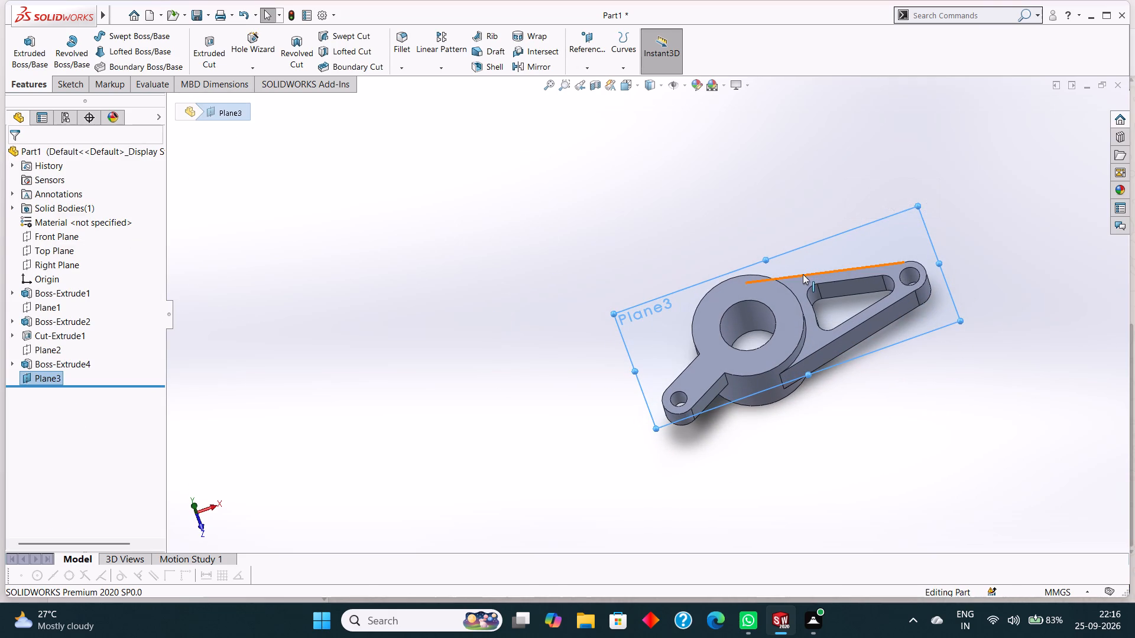
pyautogui.hotkey('ctrl', '8')
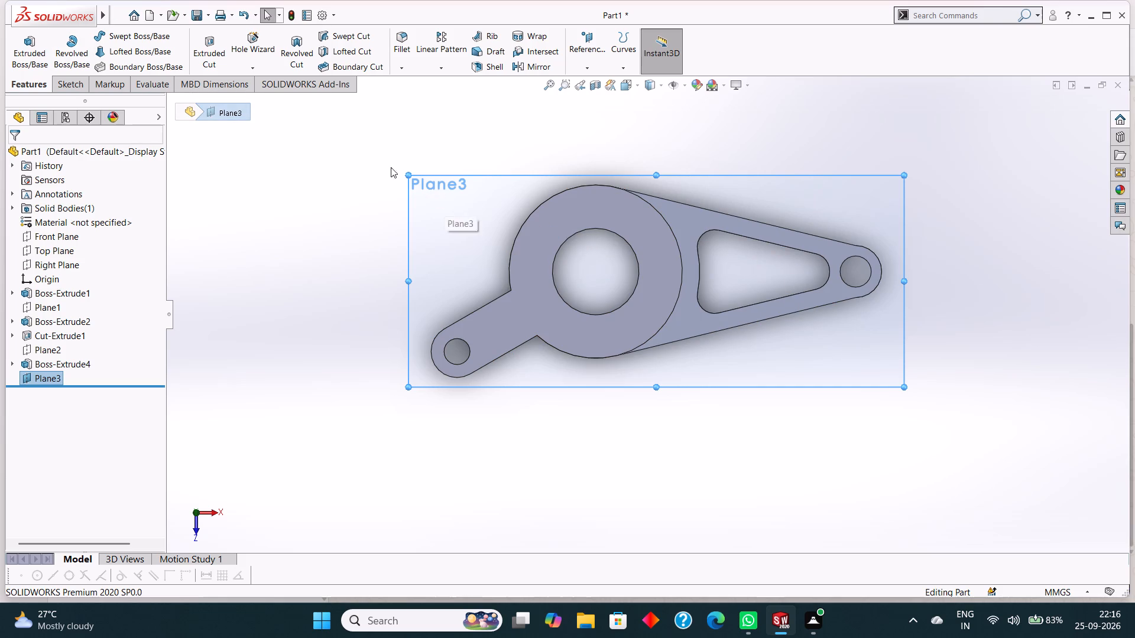
pyautogui.click(66, 91)
pyautogui.click(131, 37)
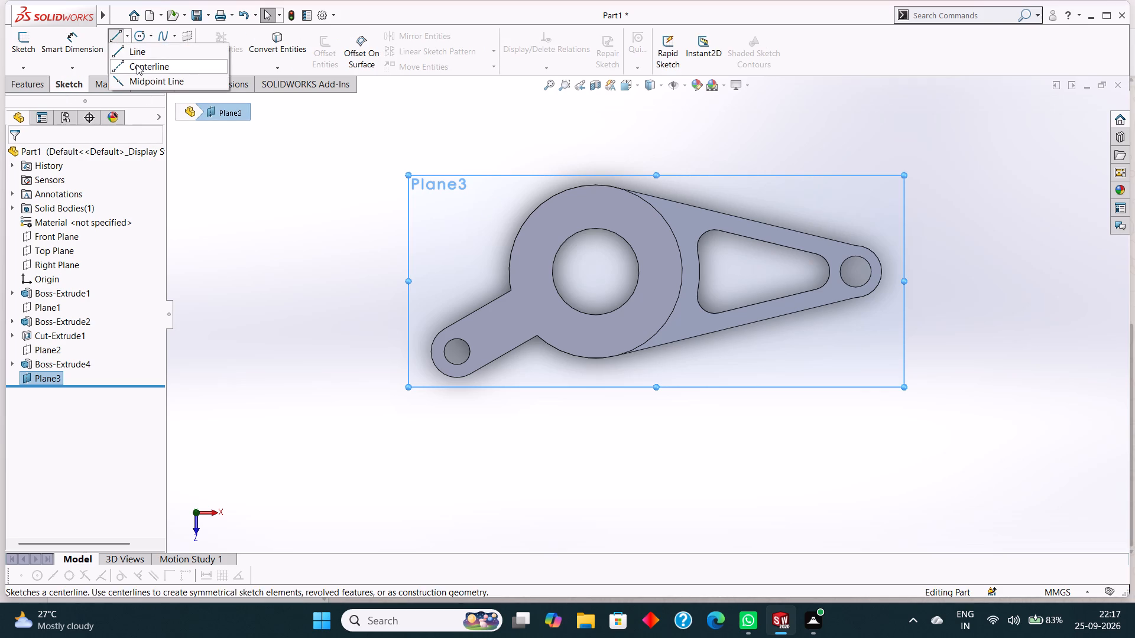
pyautogui.click(137, 65)
pyautogui.click(595, 272)
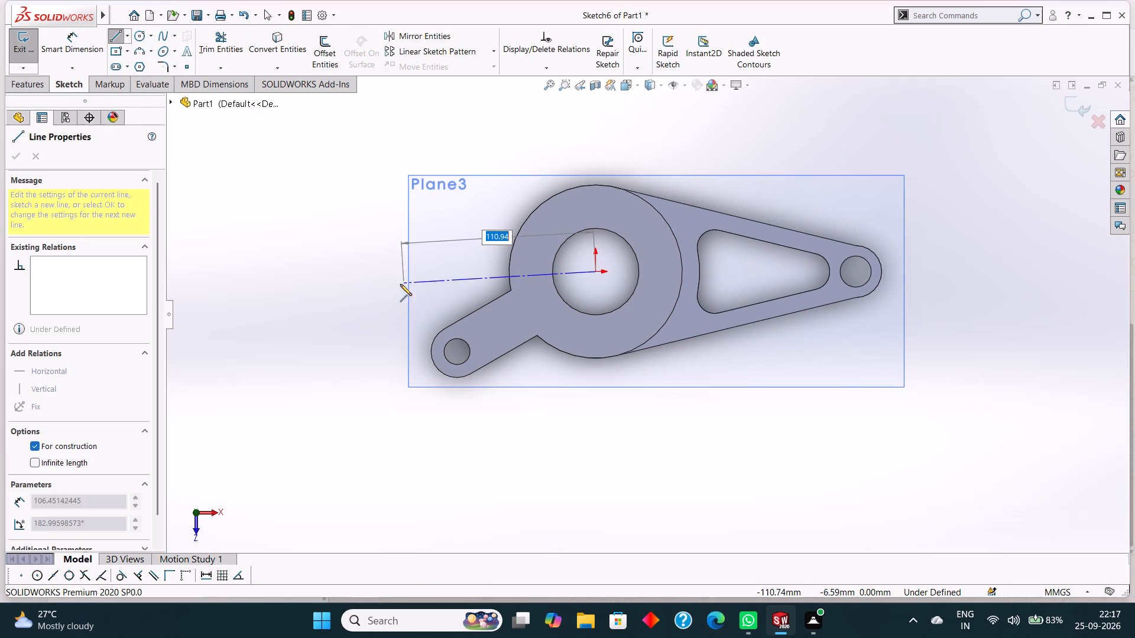
pyautogui.click(367, 274)
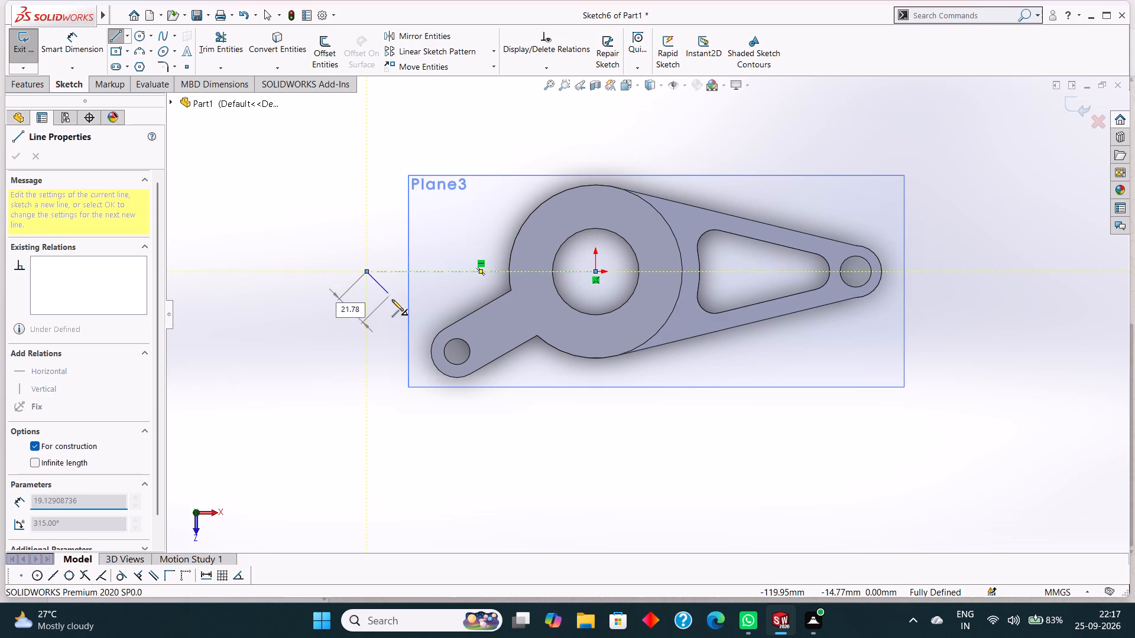
pyautogui.rightClick(392, 300)
pyautogui.click(404, 305)
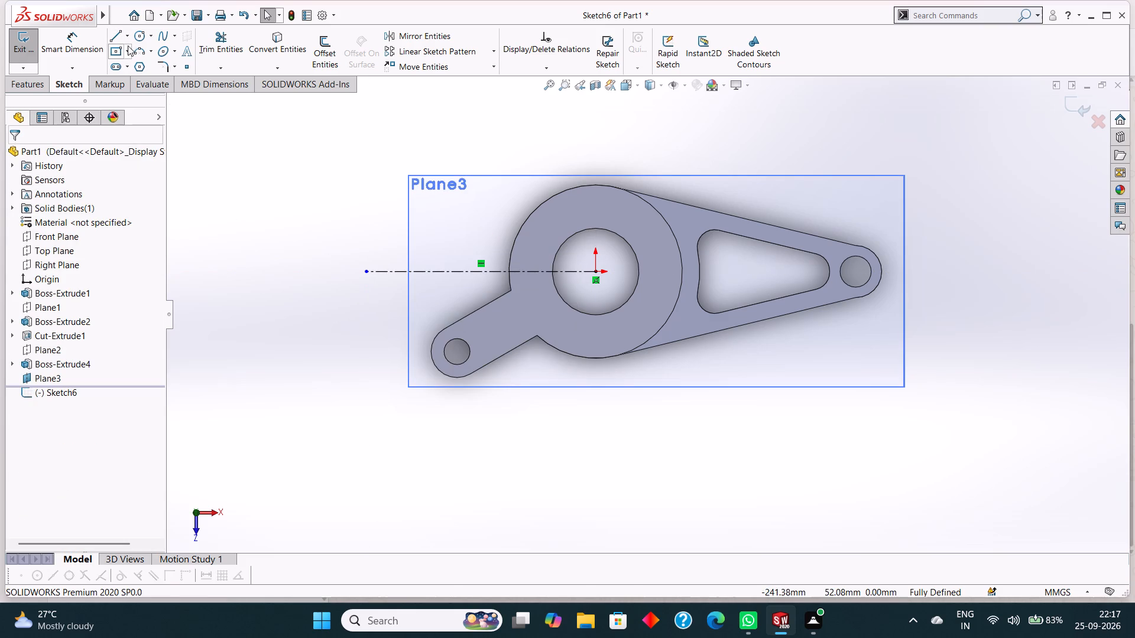
# Sketch a second horizontal centerline about 73 mm long from the origin into the tapered arm's cutout.
pyautogui.click(128, 43)
pyautogui.click(140, 64)
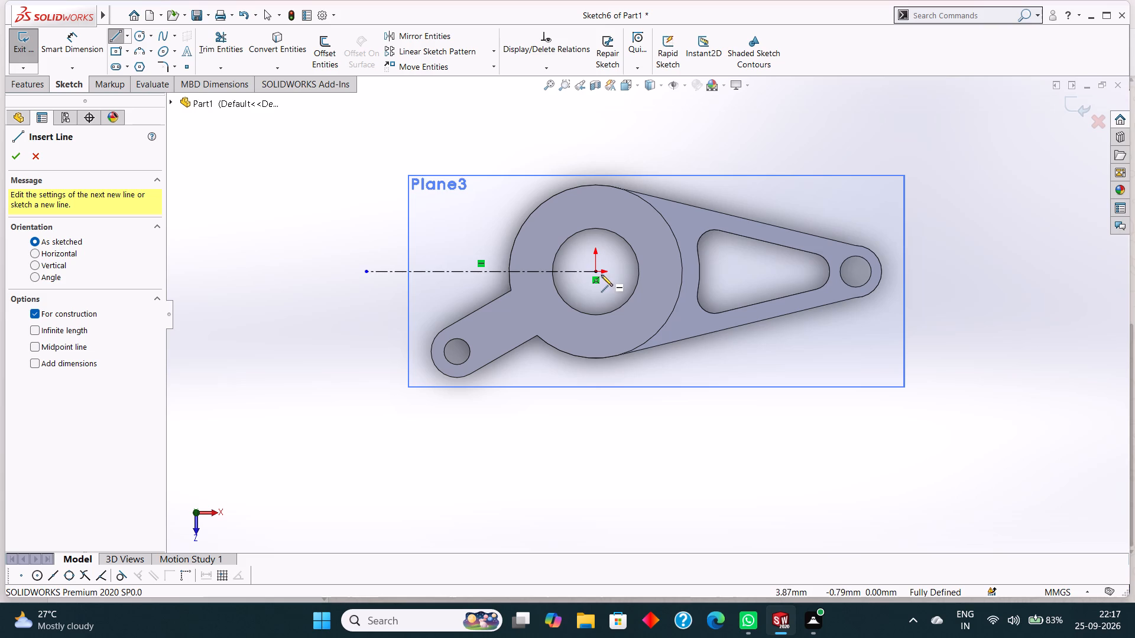
pyautogui.click(596, 271)
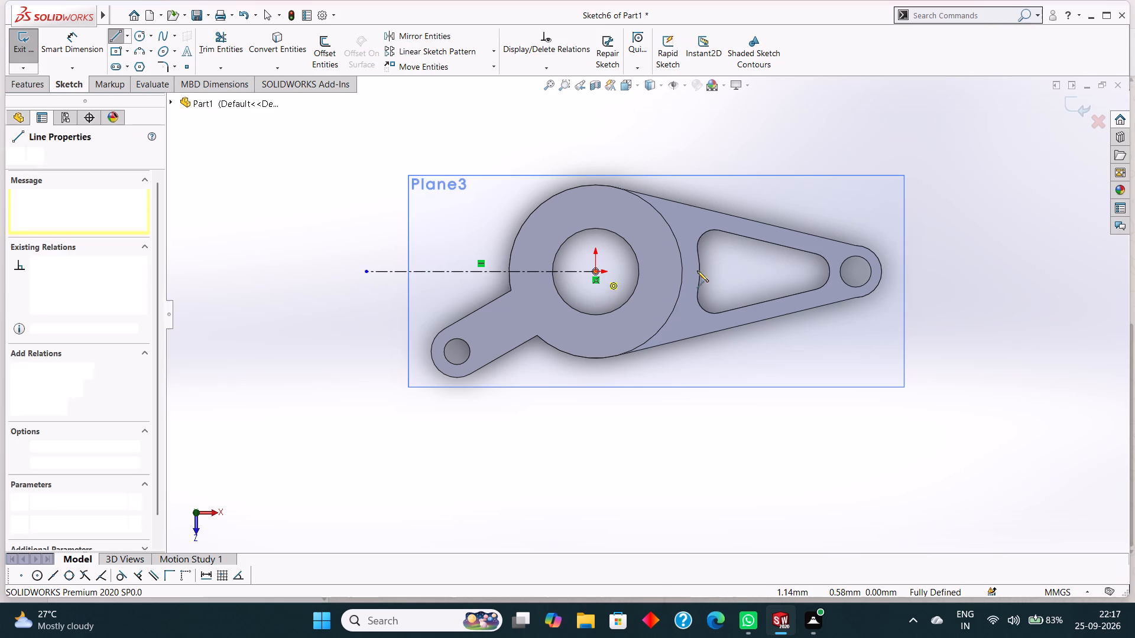
pyautogui.click(722, 271)
pyautogui.rightClick(722, 271)
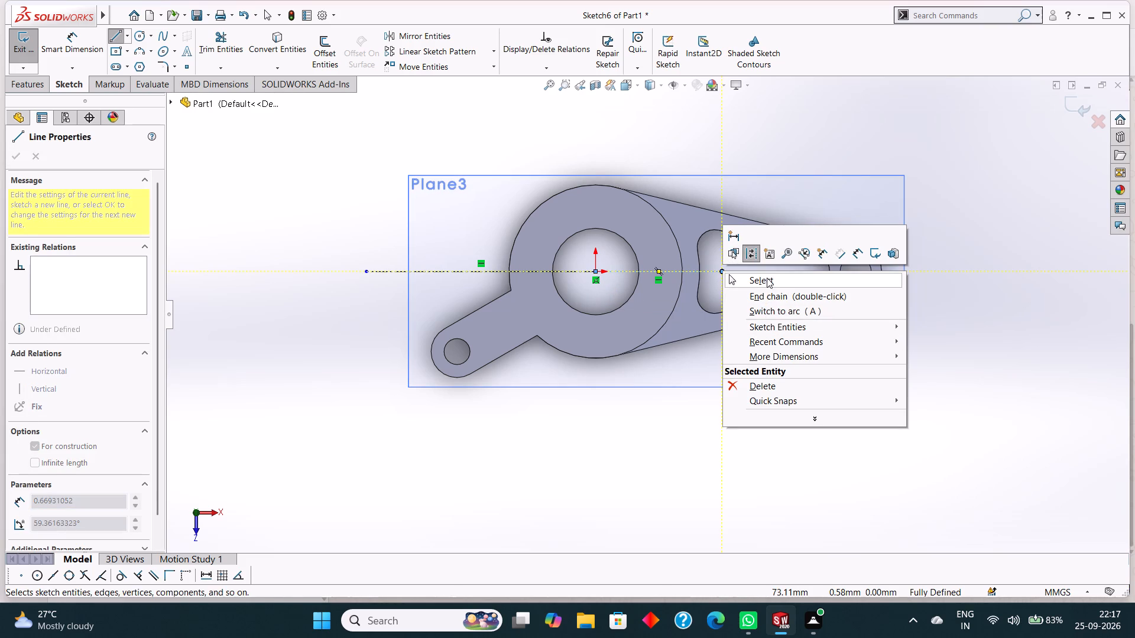
pyautogui.click(767, 278)
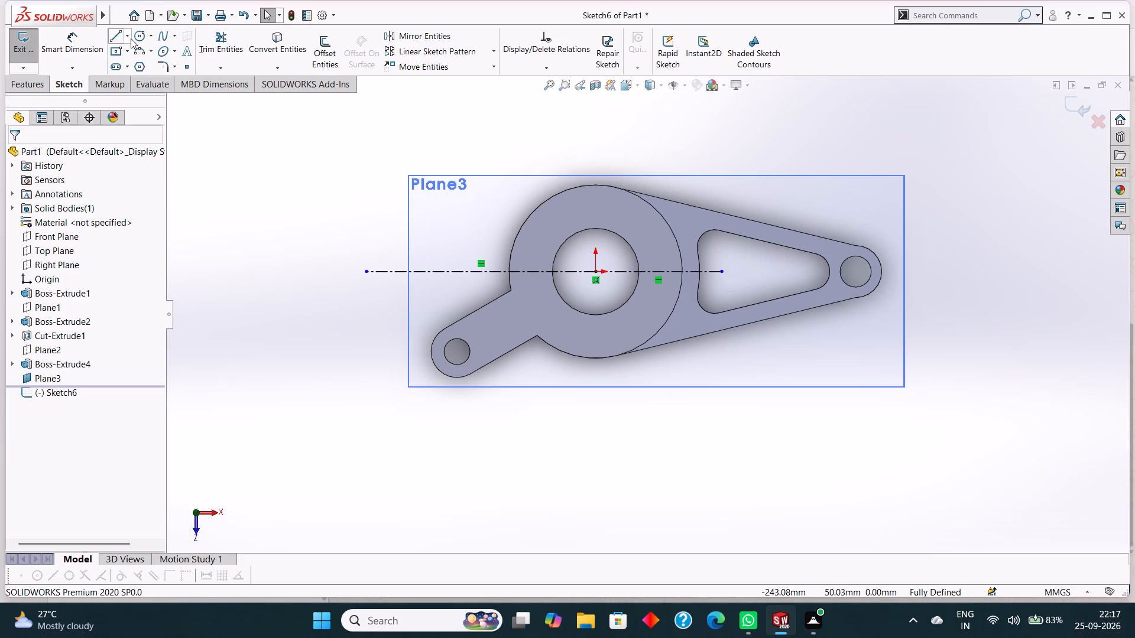
# Sketch a slanted centerline about 86 mm long from the origin, rising about 47° above the tapered arm's axis.
pyautogui.click(131, 38)
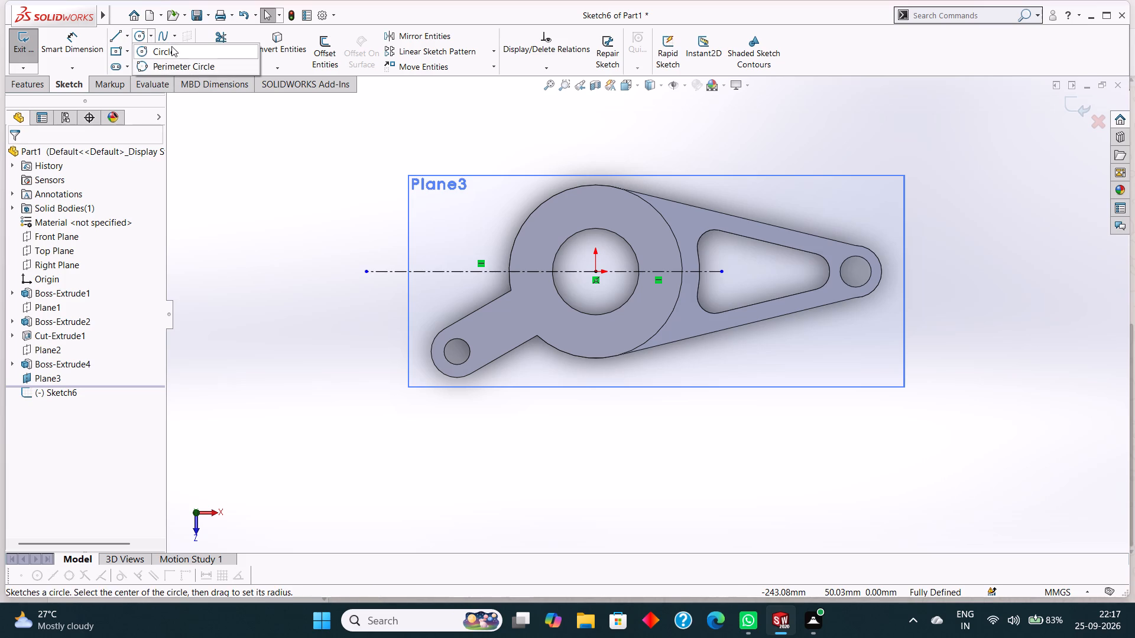
pyautogui.click(131, 63)
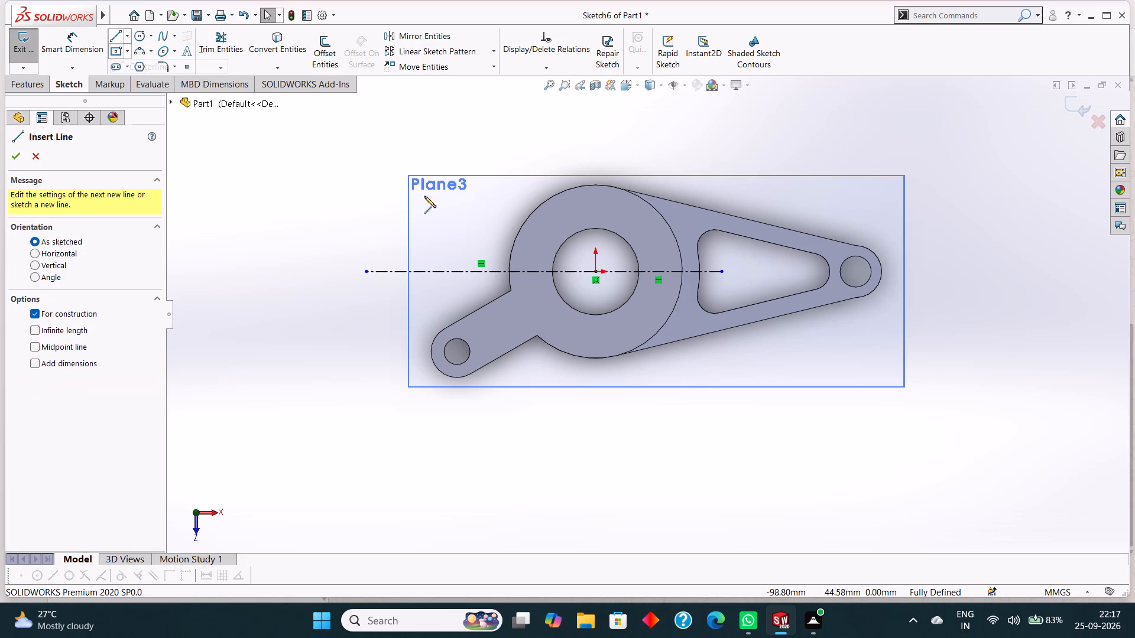
pyautogui.click(593, 272)
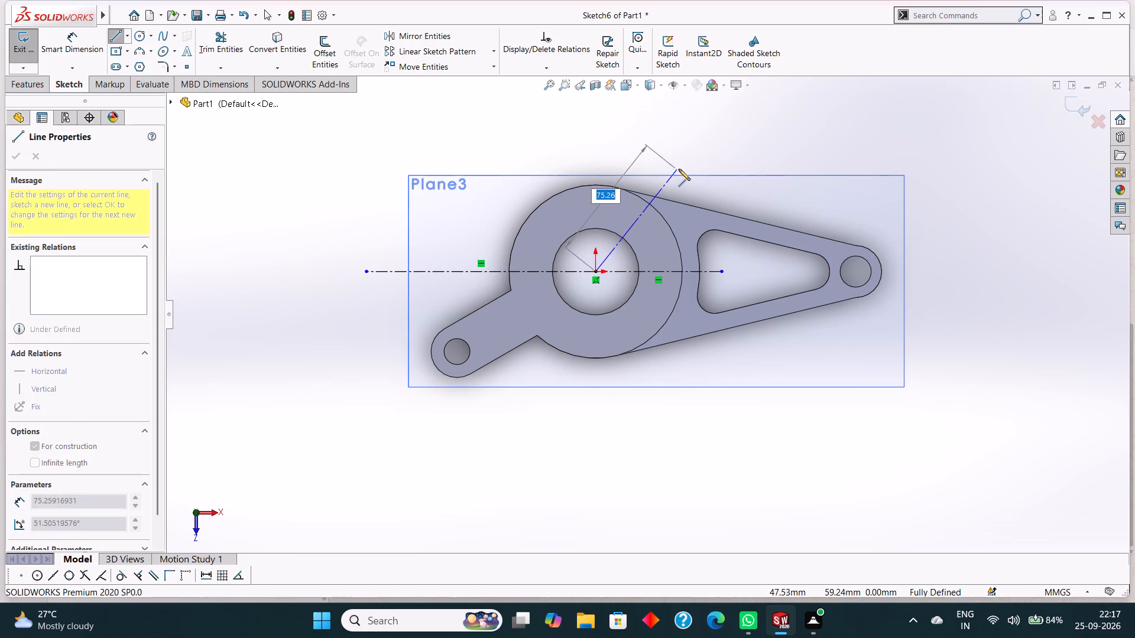
pyautogui.click(697, 163)
pyautogui.rightClick(724, 153)
pyautogui.click(747, 158)
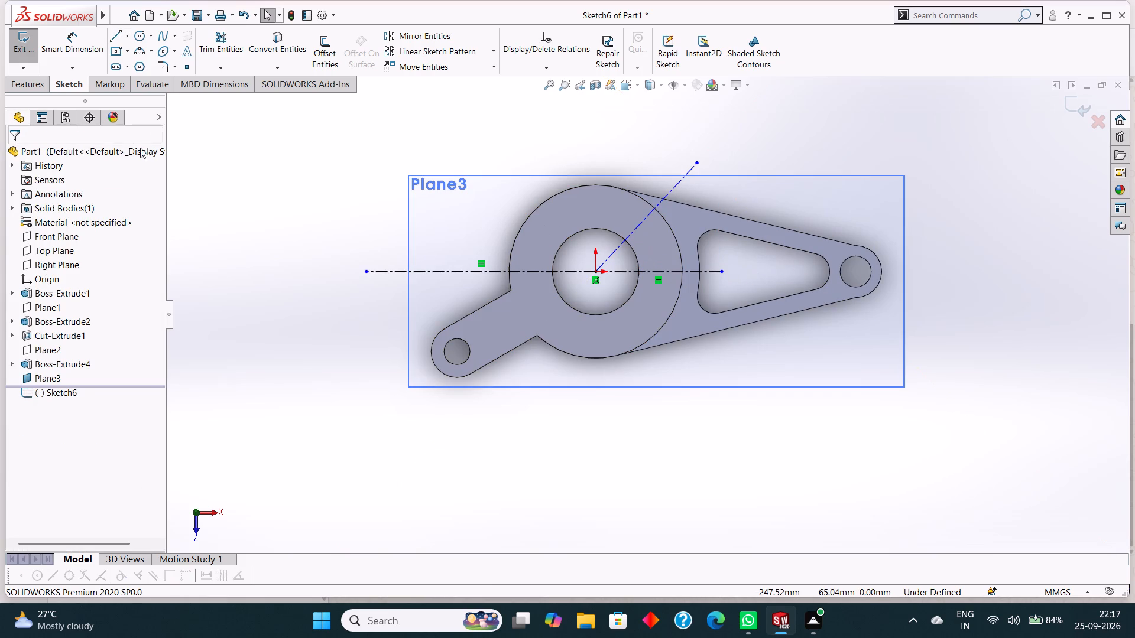
# Dimension the angle between the tapered arm's horizontal centerline and the slanted centerline as 45°.
pyautogui.click(86, 37)
pyautogui.click(701, 271)
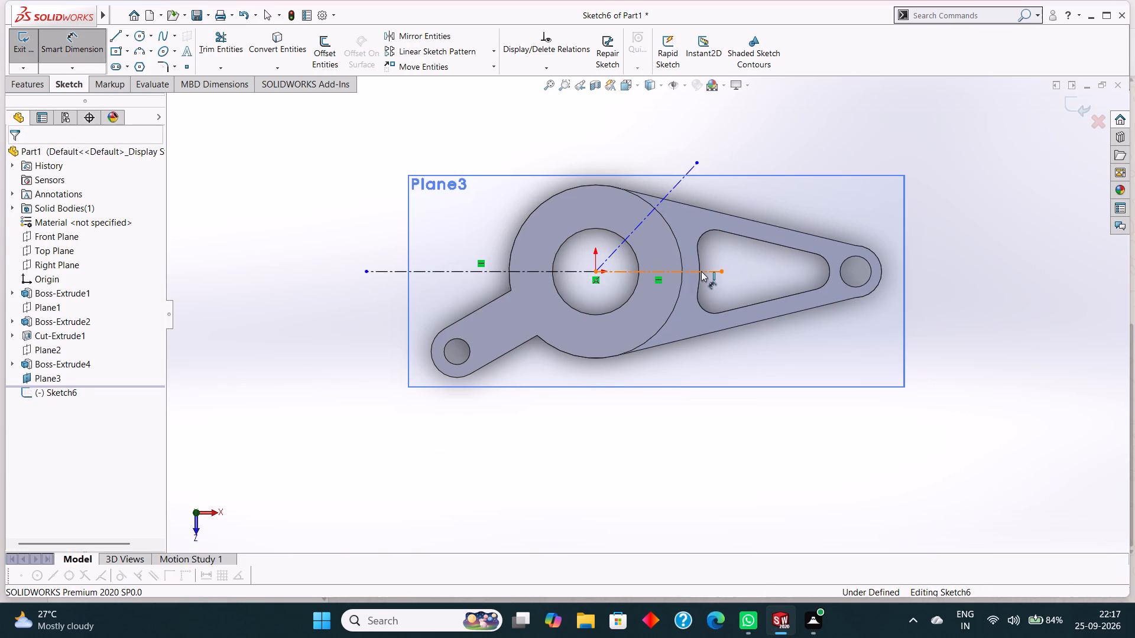
pyautogui.click(671, 193)
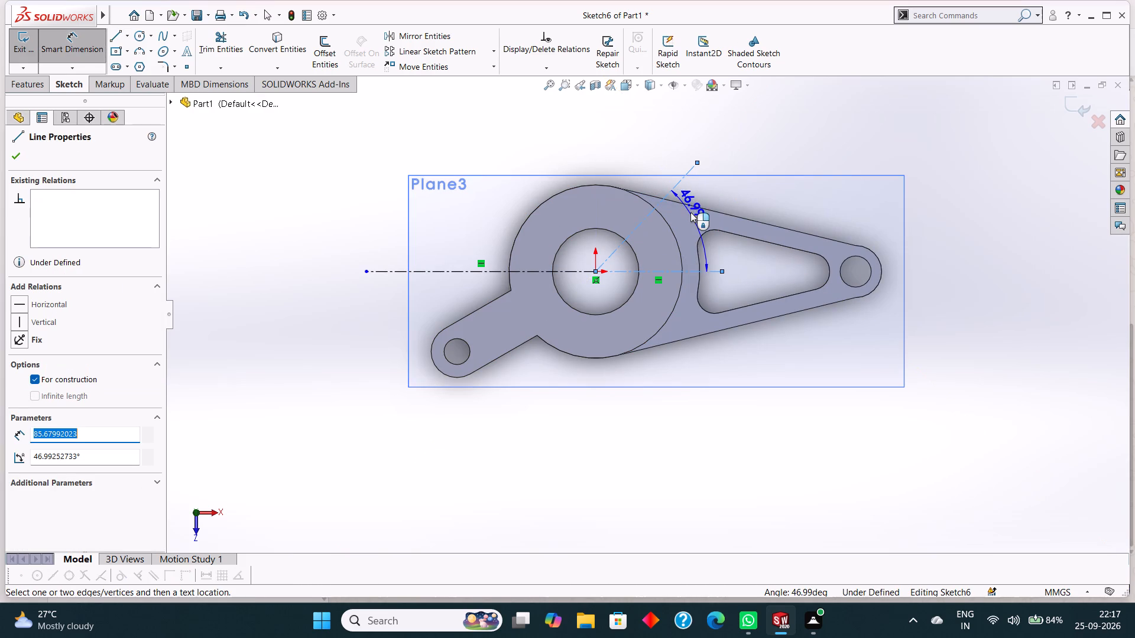
pyautogui.click(693, 216)
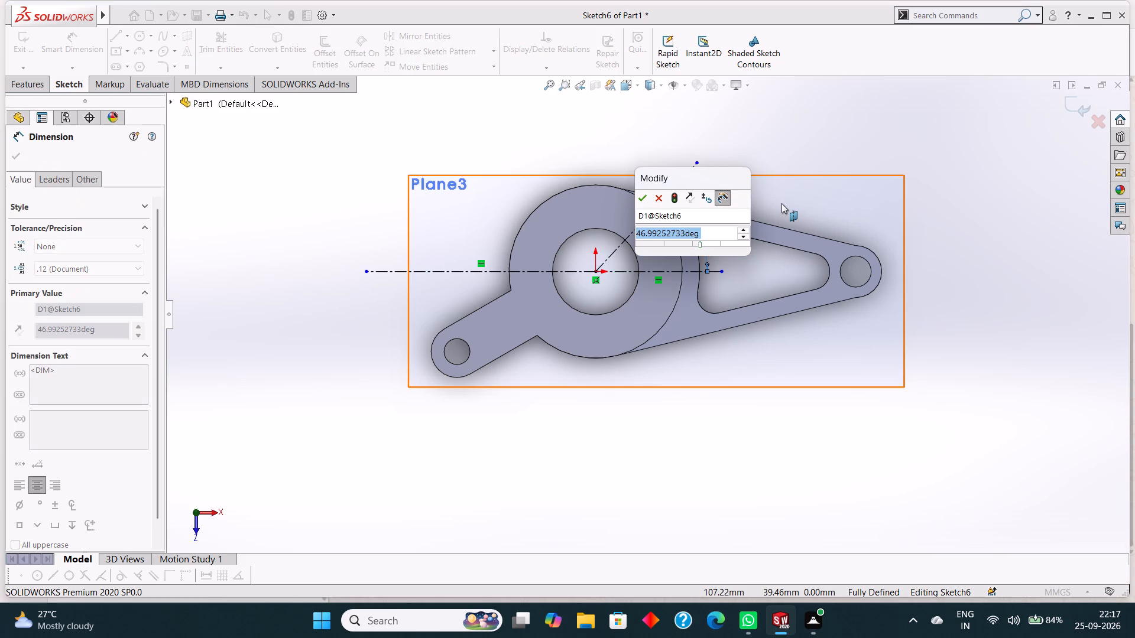
pyautogui.write('45')
pyautogui.press('Return')
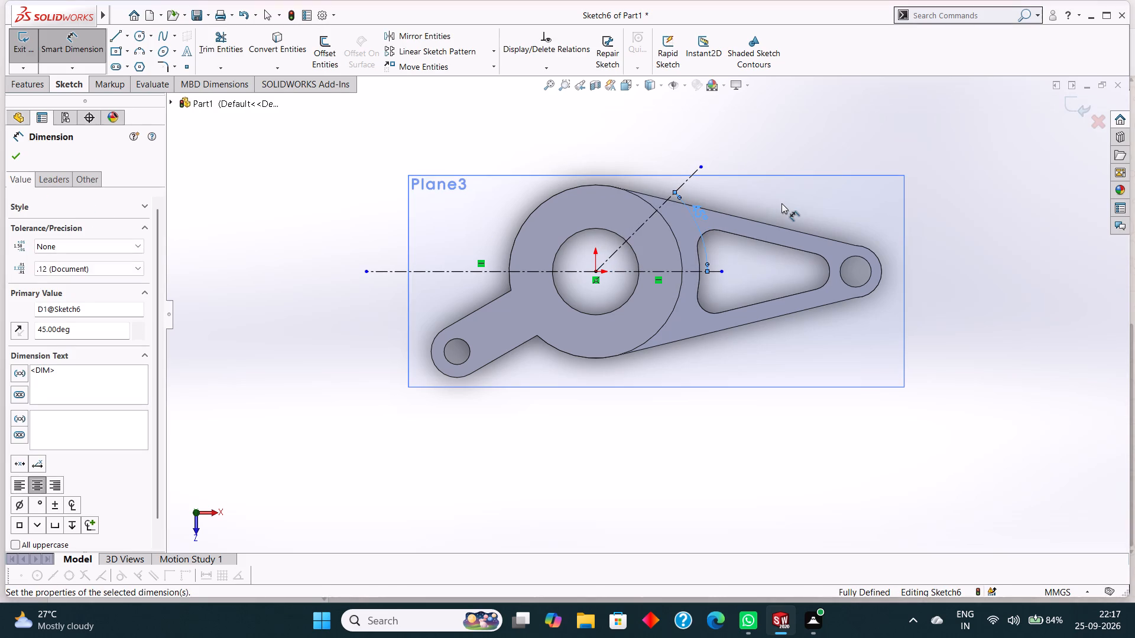
pyautogui.click(21, 159)
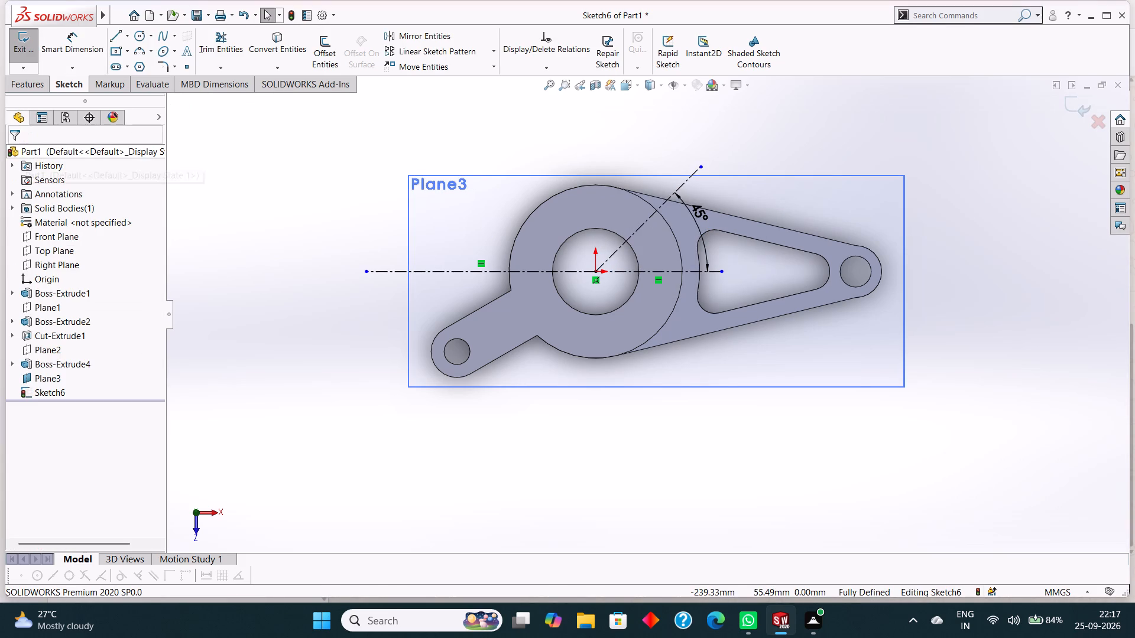
# Sketch another slanted centerline about 94 mm long from the origin, about 30° above the horizontal centerline on the short arm's side.
pyautogui.click(125, 38)
pyautogui.click(139, 63)
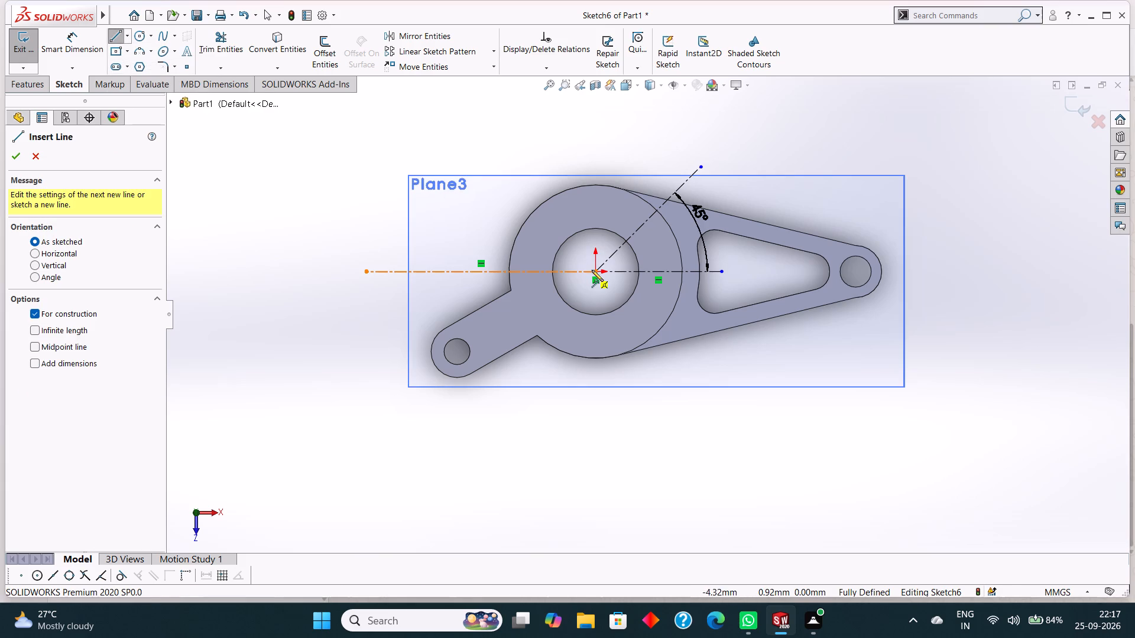
pyautogui.click(594, 271)
pyautogui.click(455, 190)
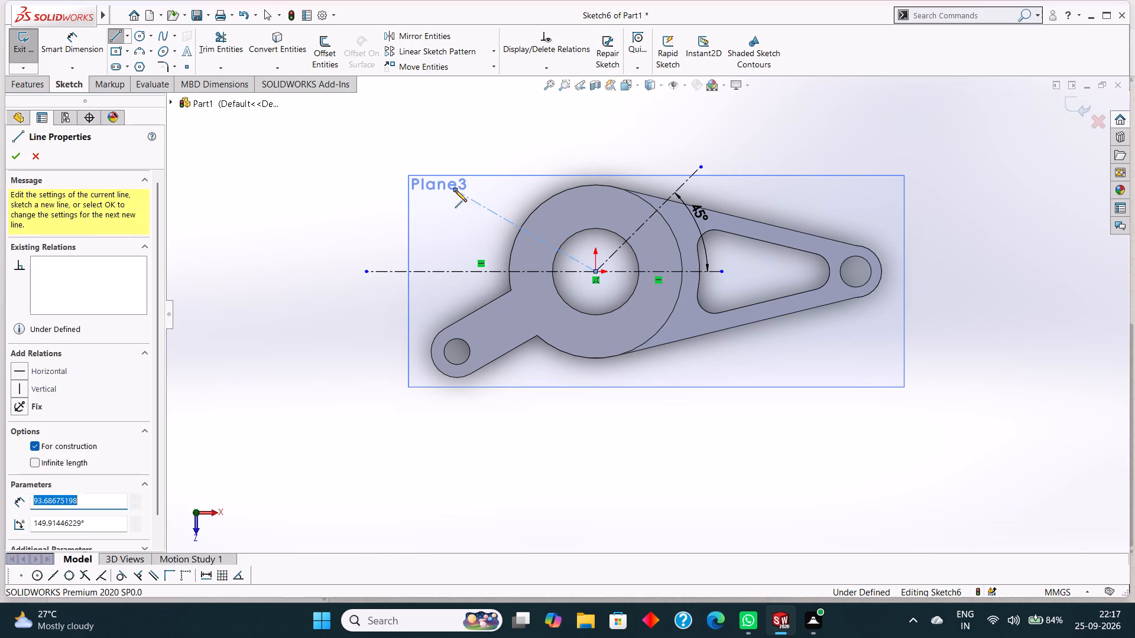
pyautogui.rightClick(482, 126)
pyautogui.click(506, 133)
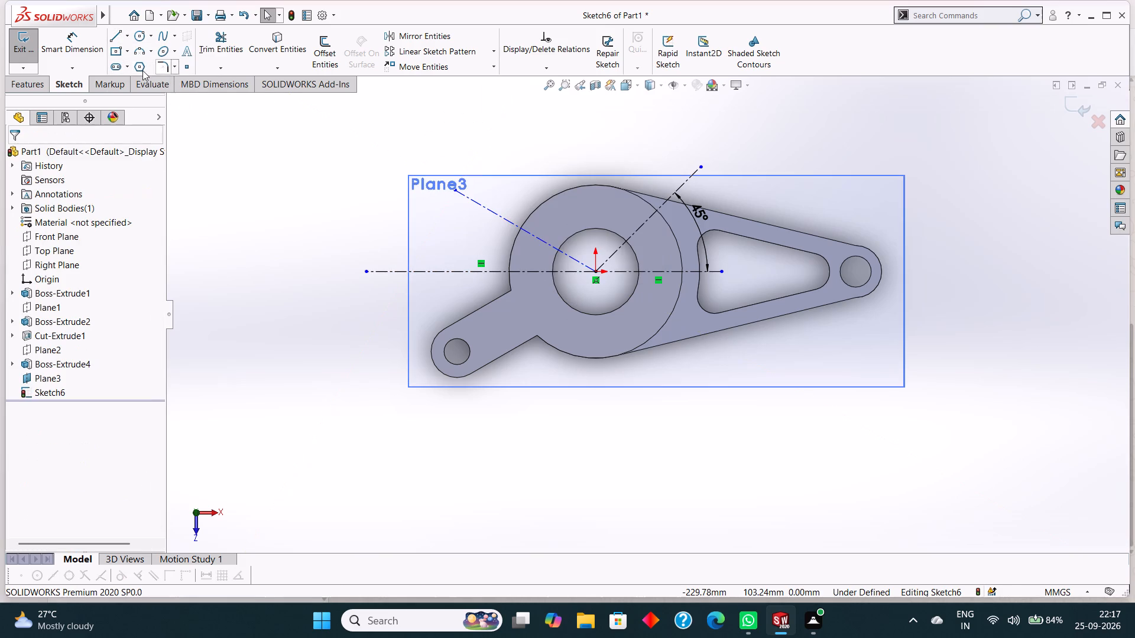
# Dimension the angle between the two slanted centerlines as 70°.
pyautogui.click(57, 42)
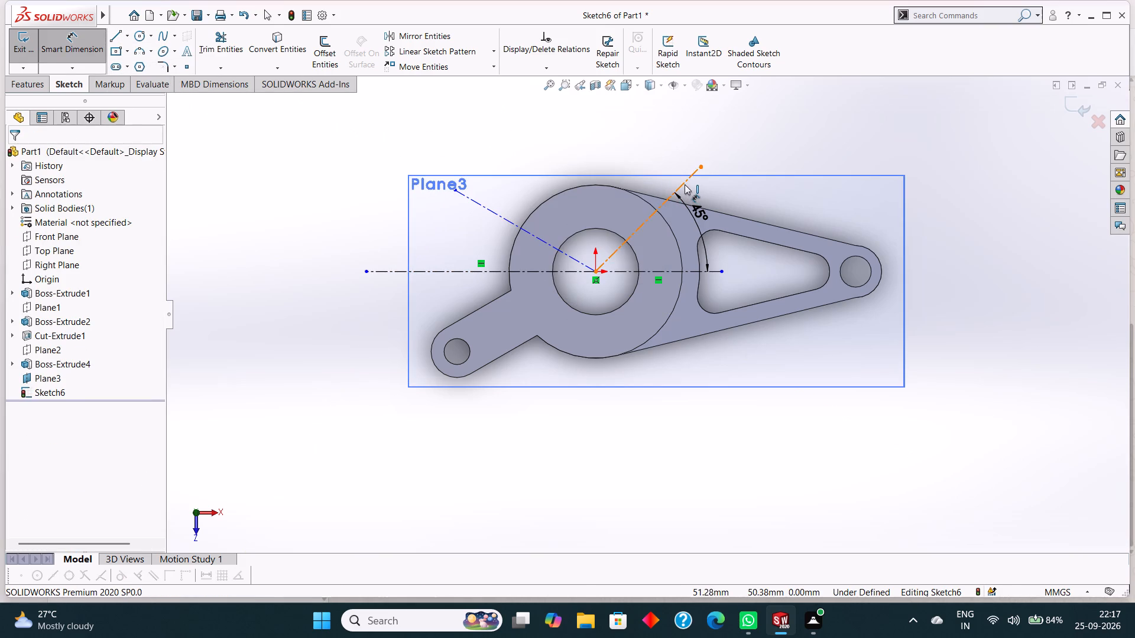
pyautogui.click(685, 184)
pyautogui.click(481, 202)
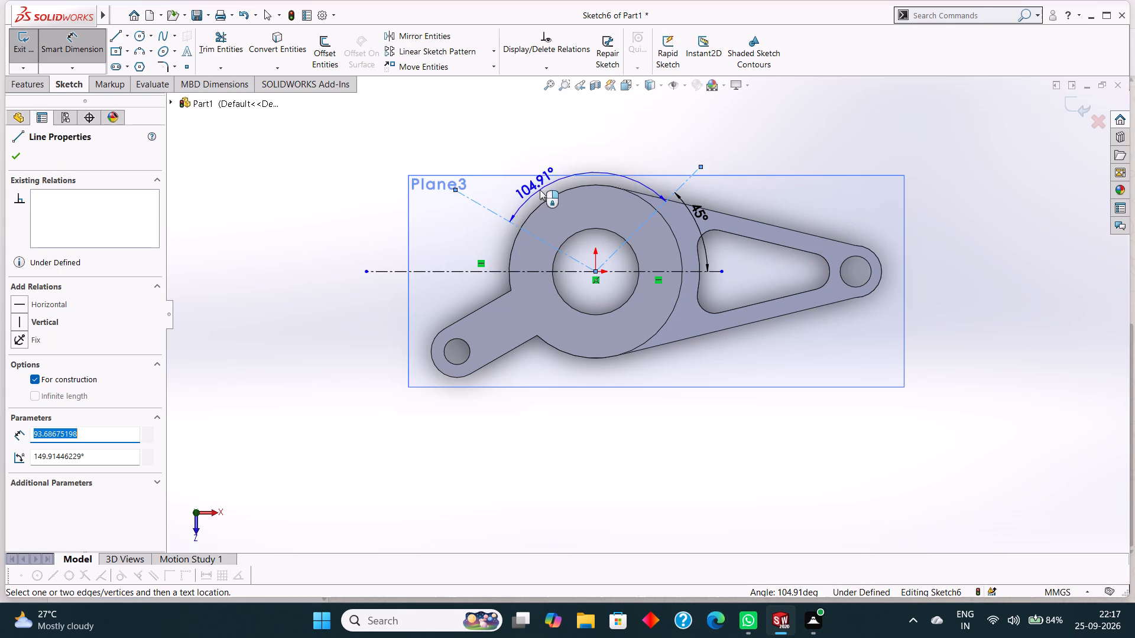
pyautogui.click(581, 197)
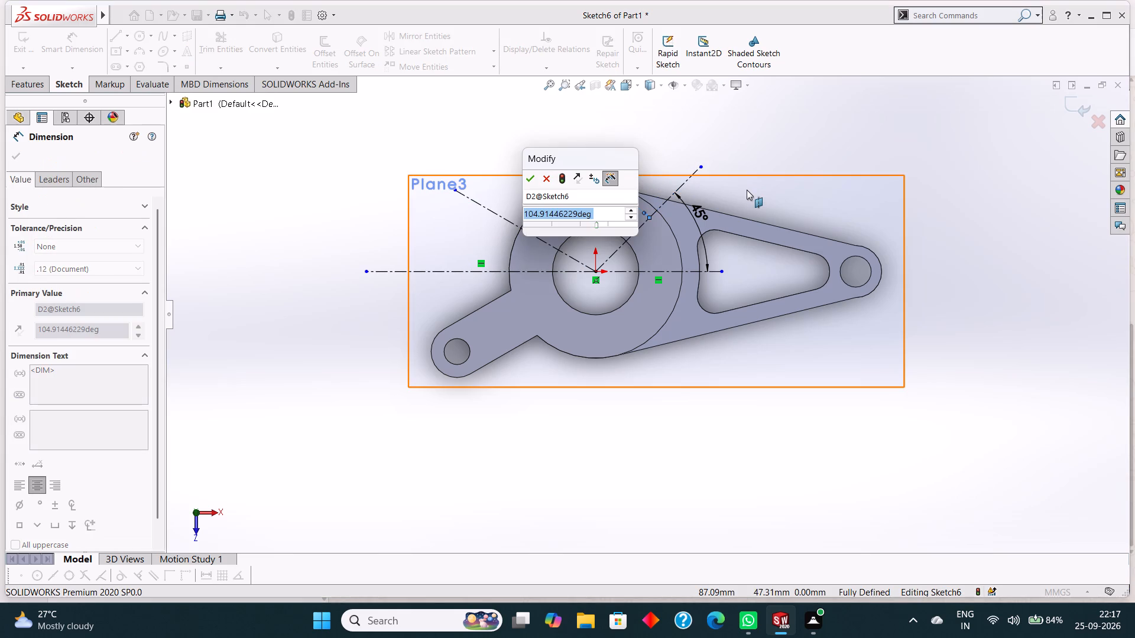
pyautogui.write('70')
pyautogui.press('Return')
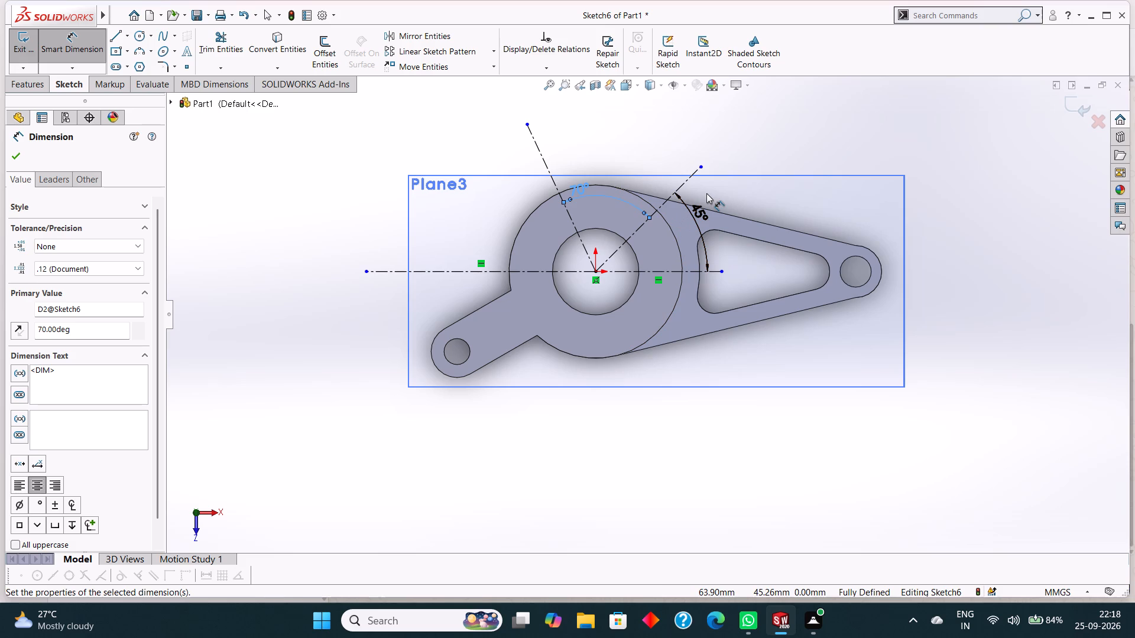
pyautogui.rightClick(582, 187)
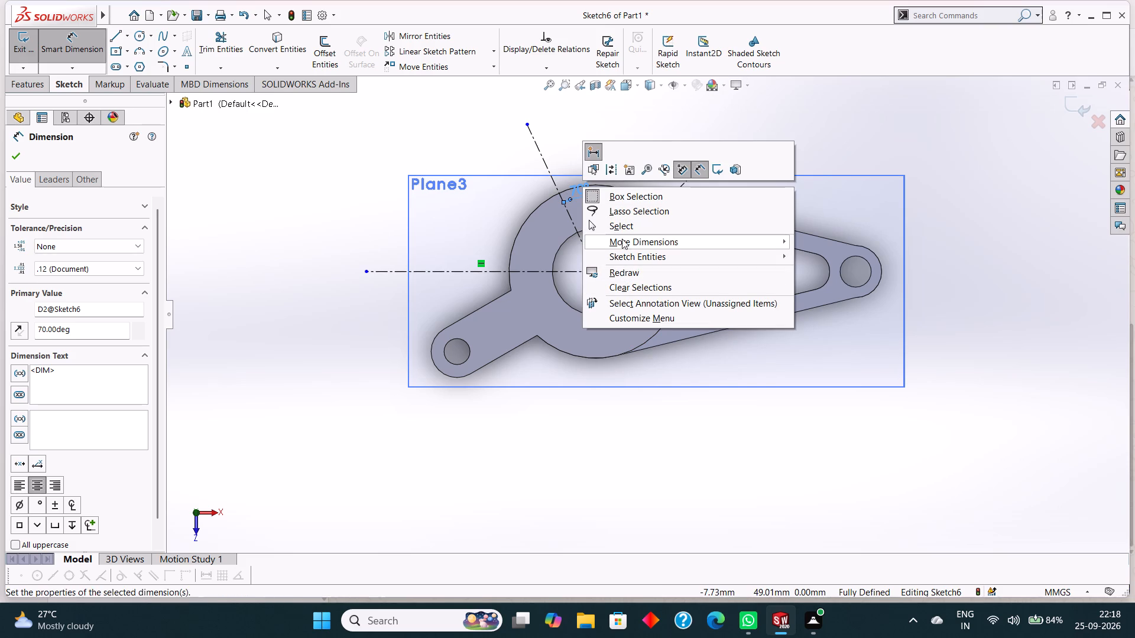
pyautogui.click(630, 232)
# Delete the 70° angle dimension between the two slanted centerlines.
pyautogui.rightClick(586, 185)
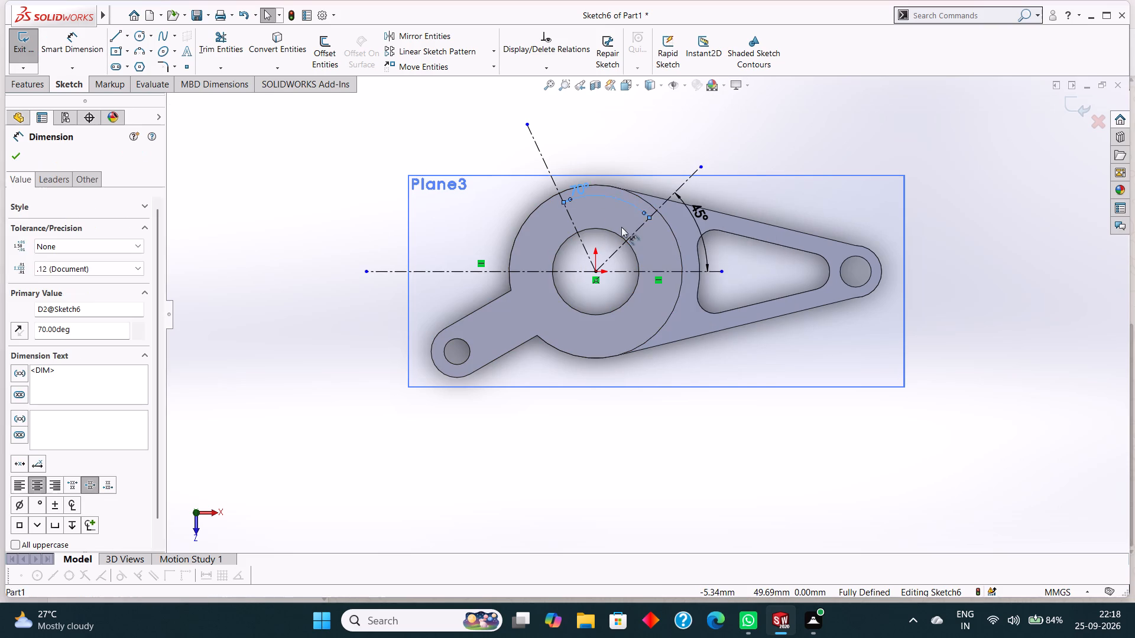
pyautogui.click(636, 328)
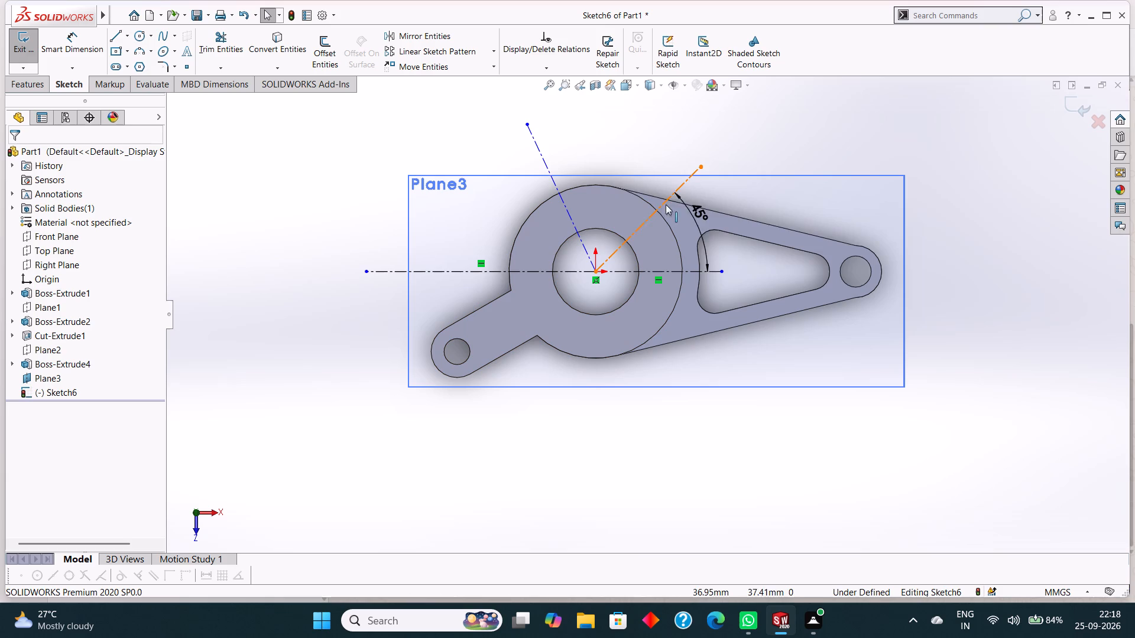
# Set the angle between the tapered arm's horizontal centerline and its neighbouring slanted centerline to 60°.
pyautogui.doubleClick(701, 212)
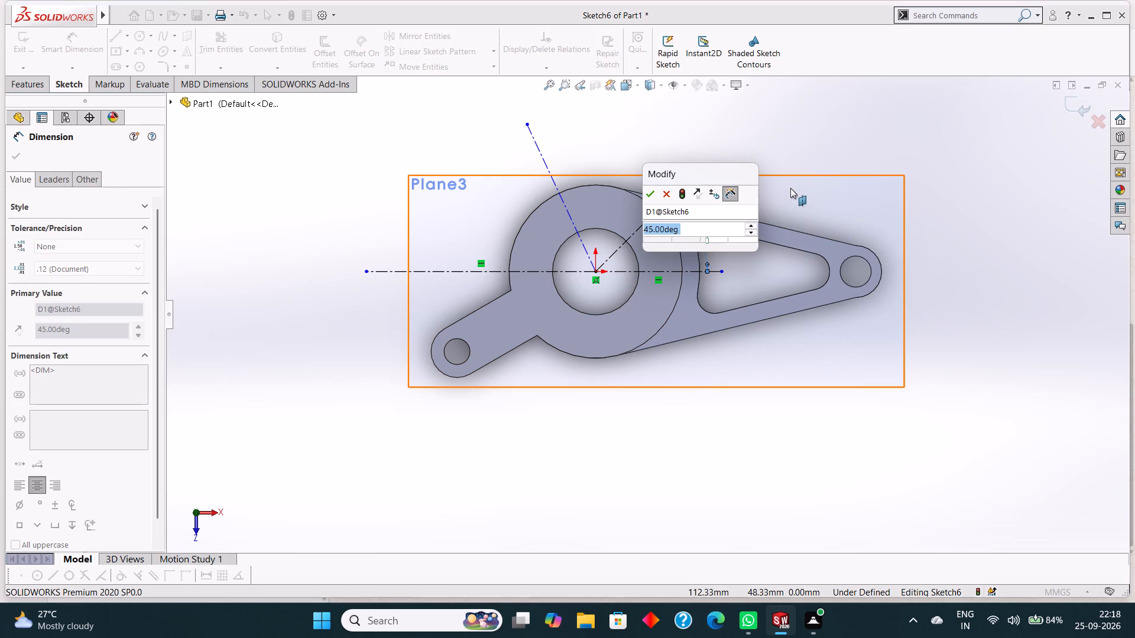
pyautogui.write('60')
pyautogui.press('Return')
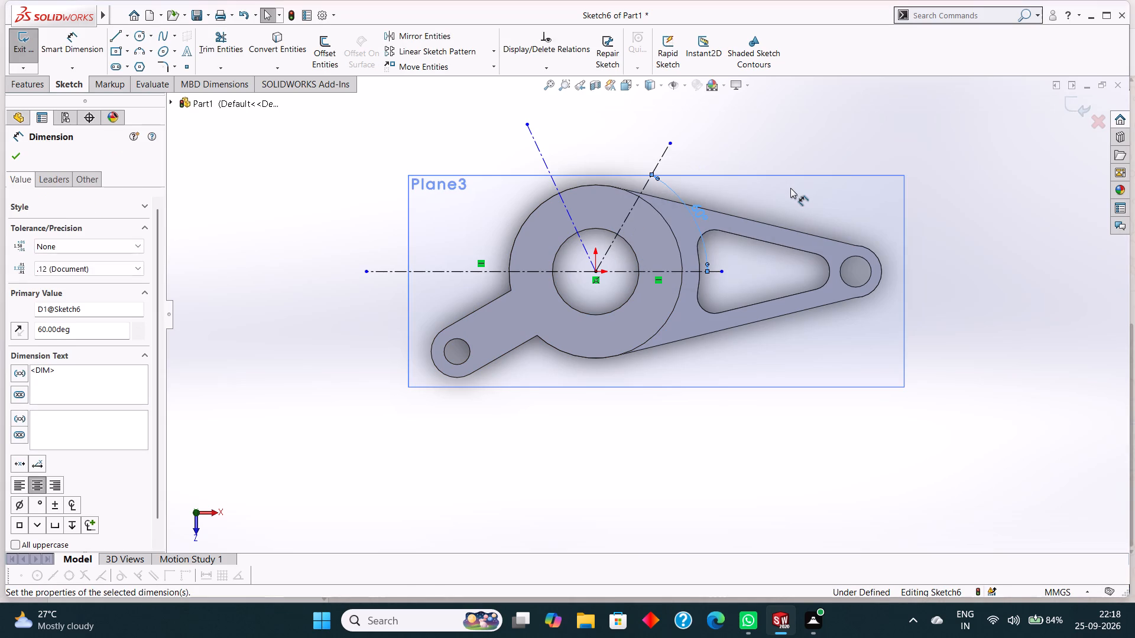
# Dimension the angle between the two slanted centerlines as 70°, measured across the top of the cylinder's outline.
pyautogui.click(75, 47)
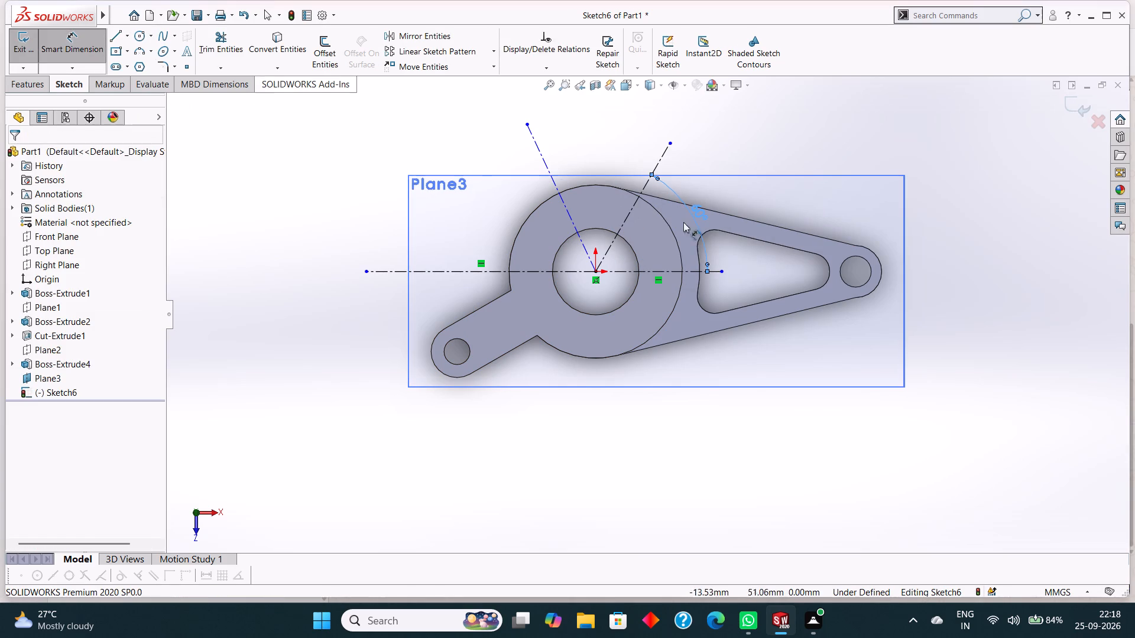
pyautogui.click(645, 183)
pyautogui.click(540, 151)
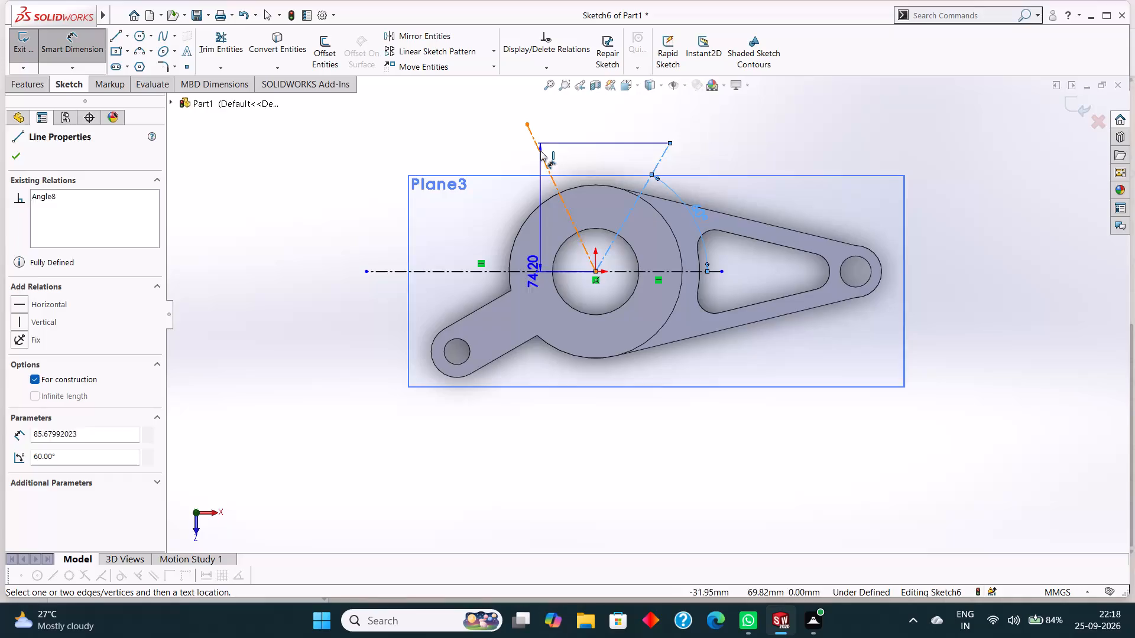
pyautogui.click(577, 150)
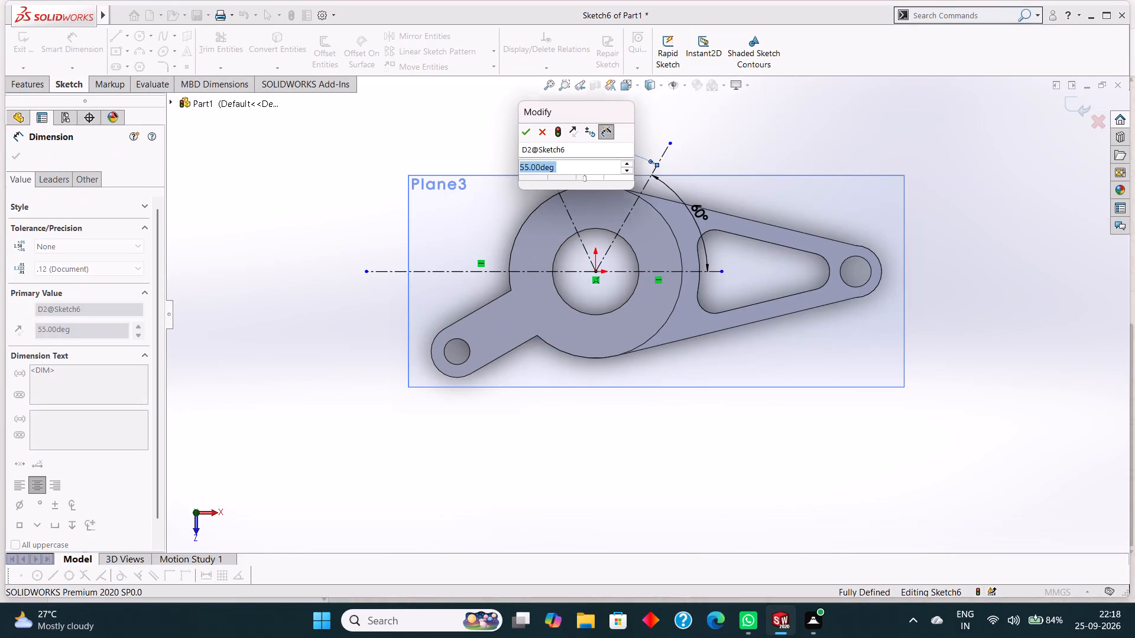
pyautogui.press('6')
pyautogui.press('BackSpace')
pyautogui.write('70')
pyautogui.press('Return')
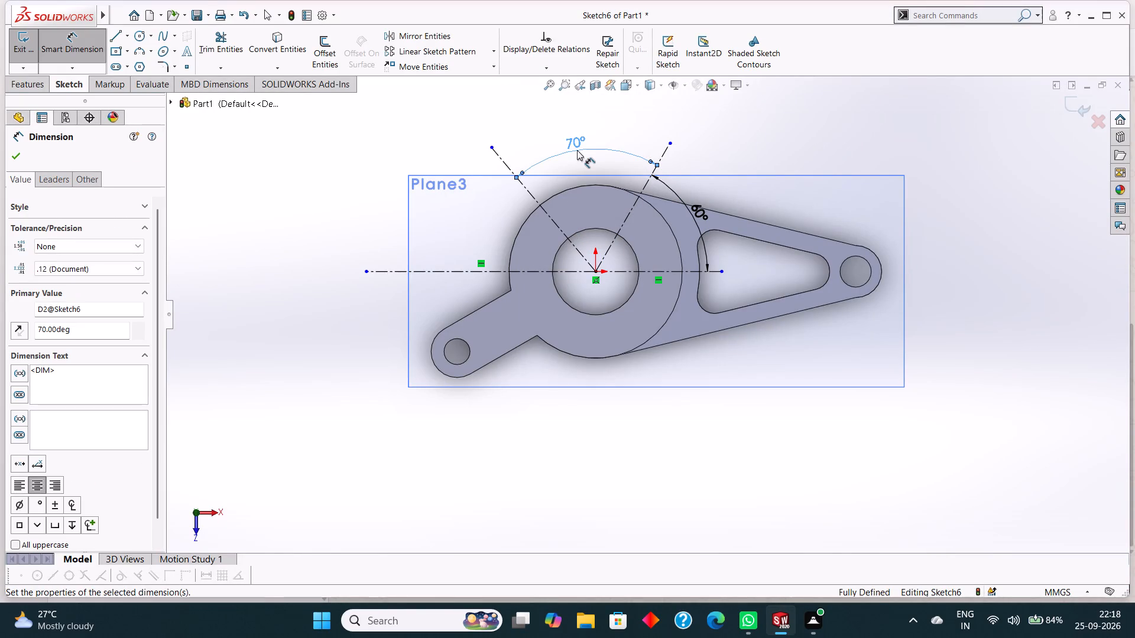
pyautogui.click(17, 159)
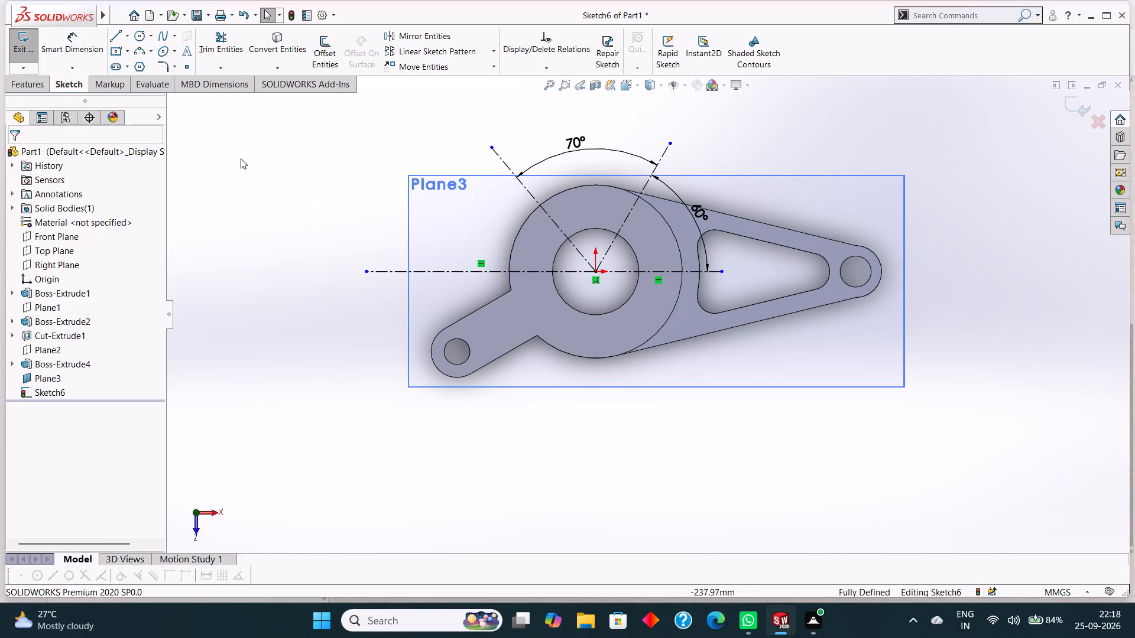
# Dimension the horizontal distance from the origin to the outer end of the short-arm-side slanted centerline as 80 mm.
pyautogui.scroll(-2, 524, 113)
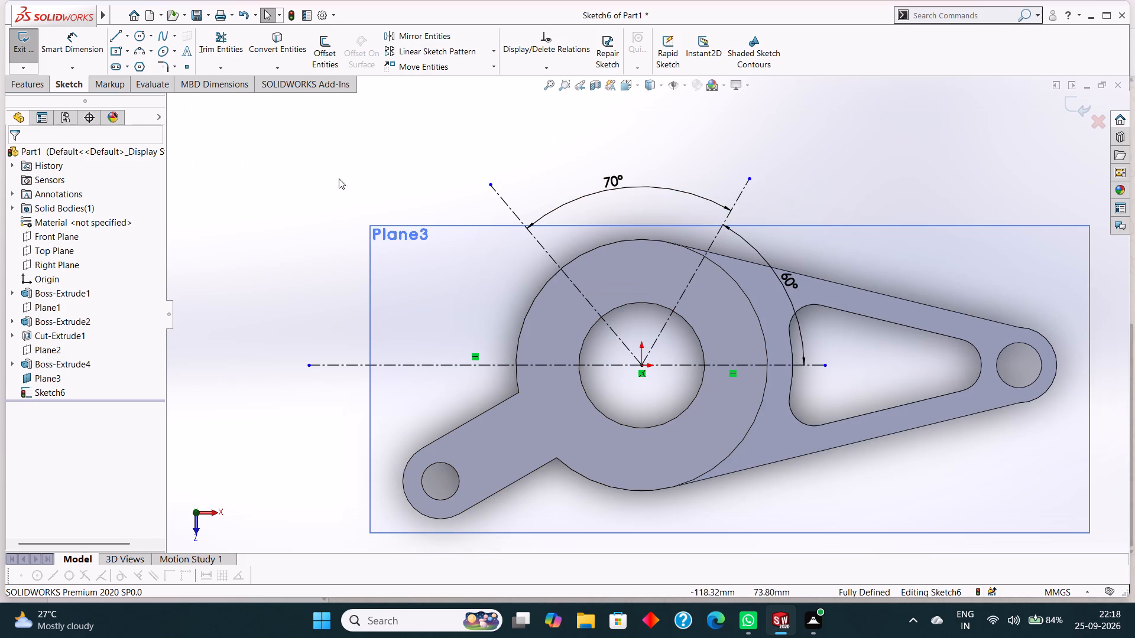
pyautogui.click(83, 49)
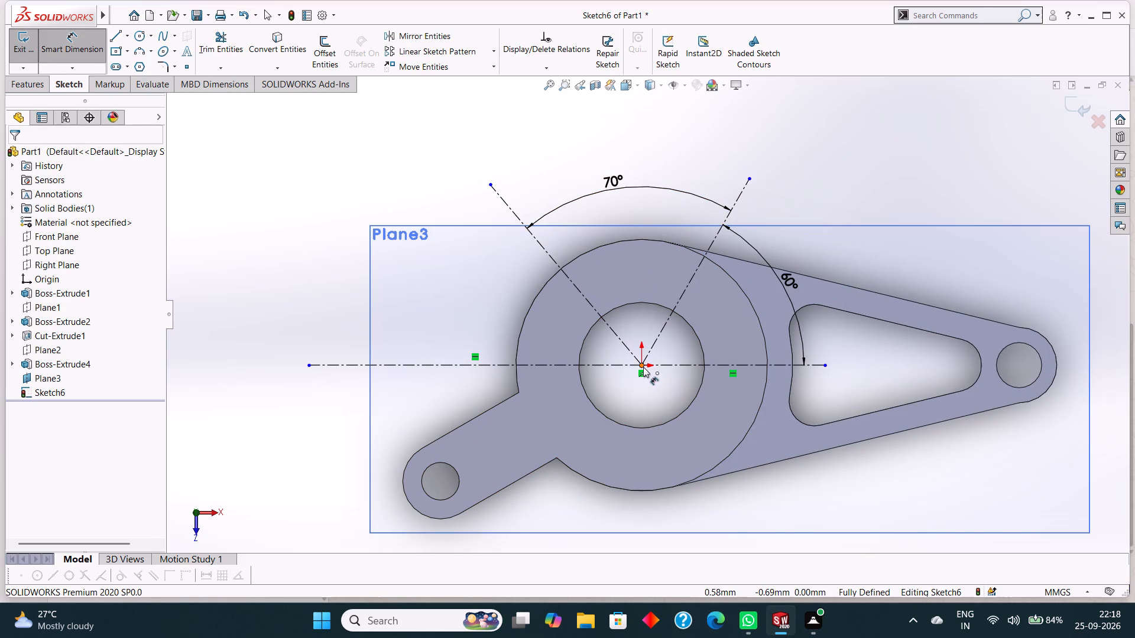
pyautogui.click(643, 367)
pyautogui.click(488, 185)
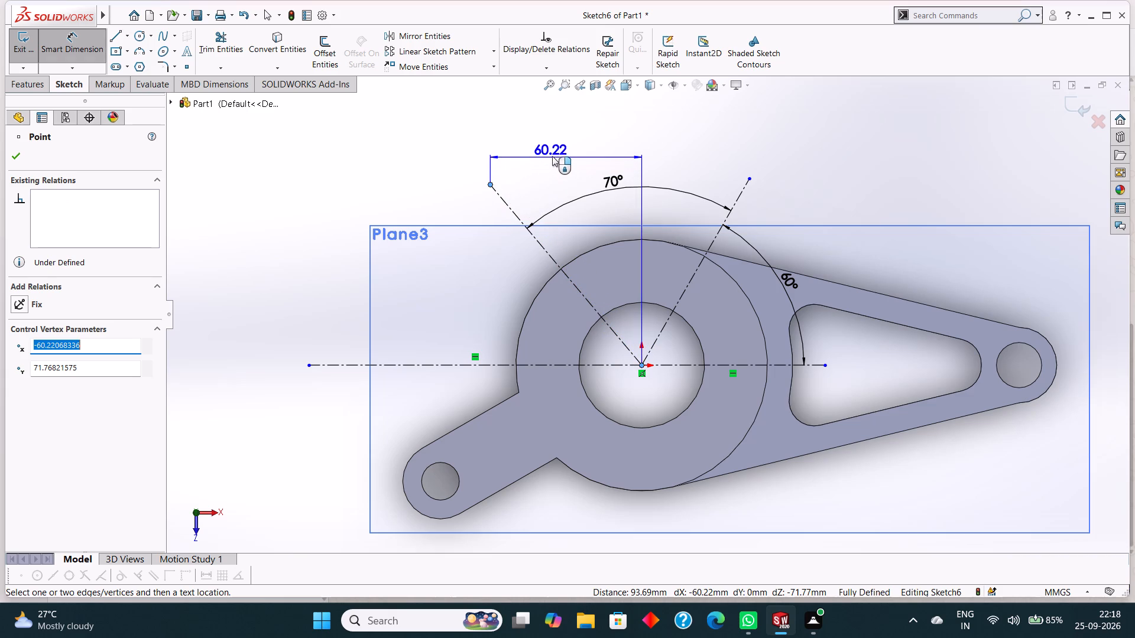
pyautogui.click(553, 155)
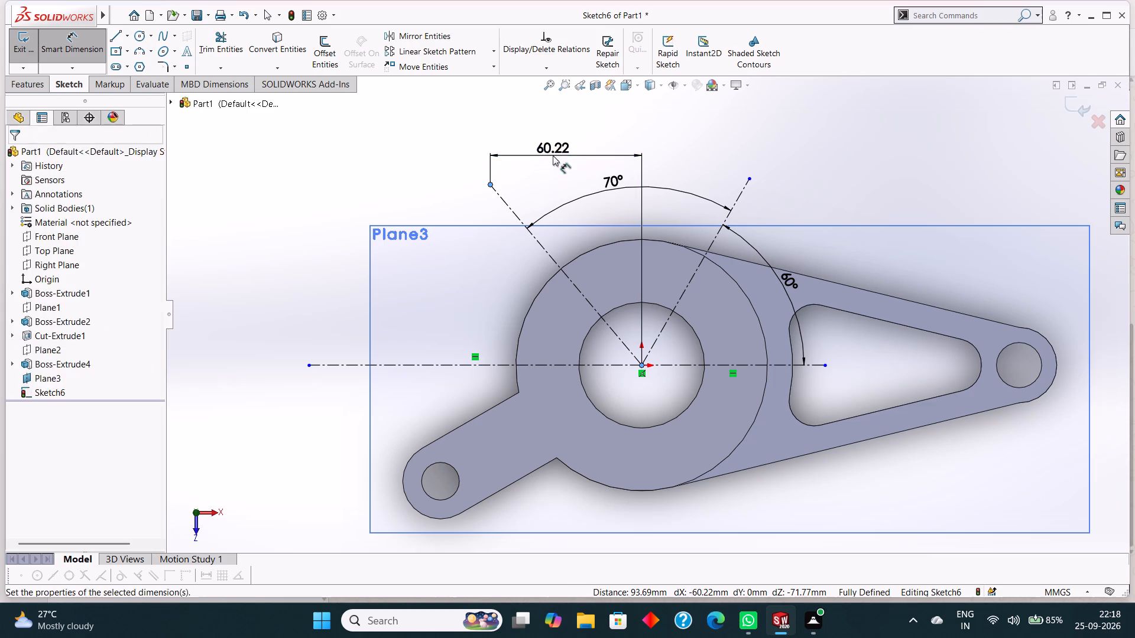
pyautogui.write('80')
pyautogui.press('Return')
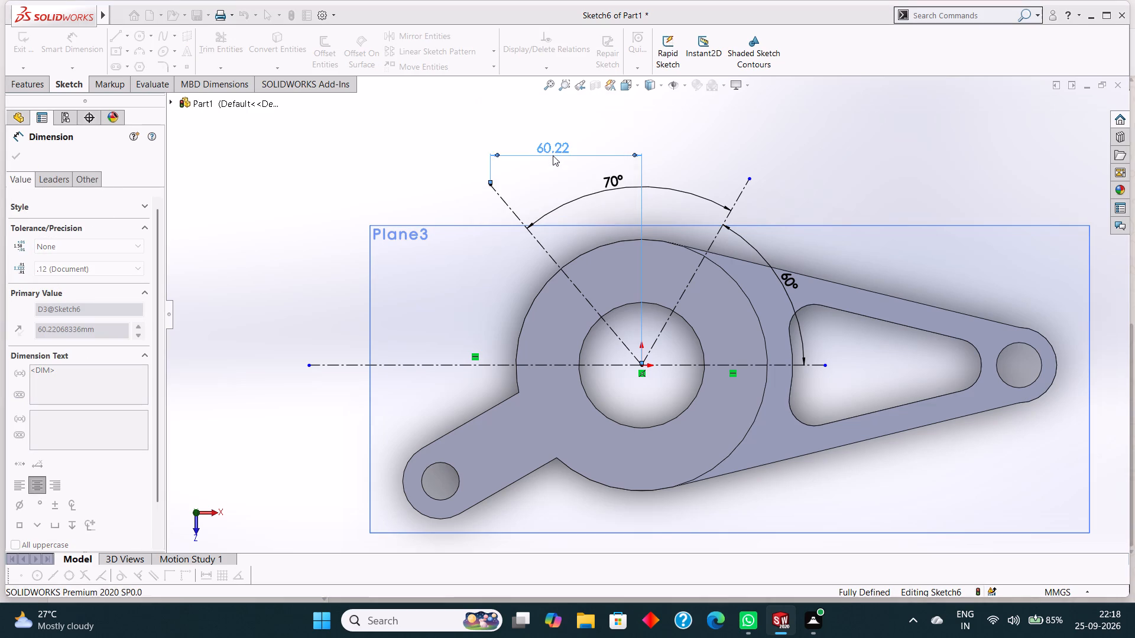
# Examine the angled centerline sketch against the cylinder and both arms from several viewing angles.
pyautogui.scroll(-3, 510, 136)
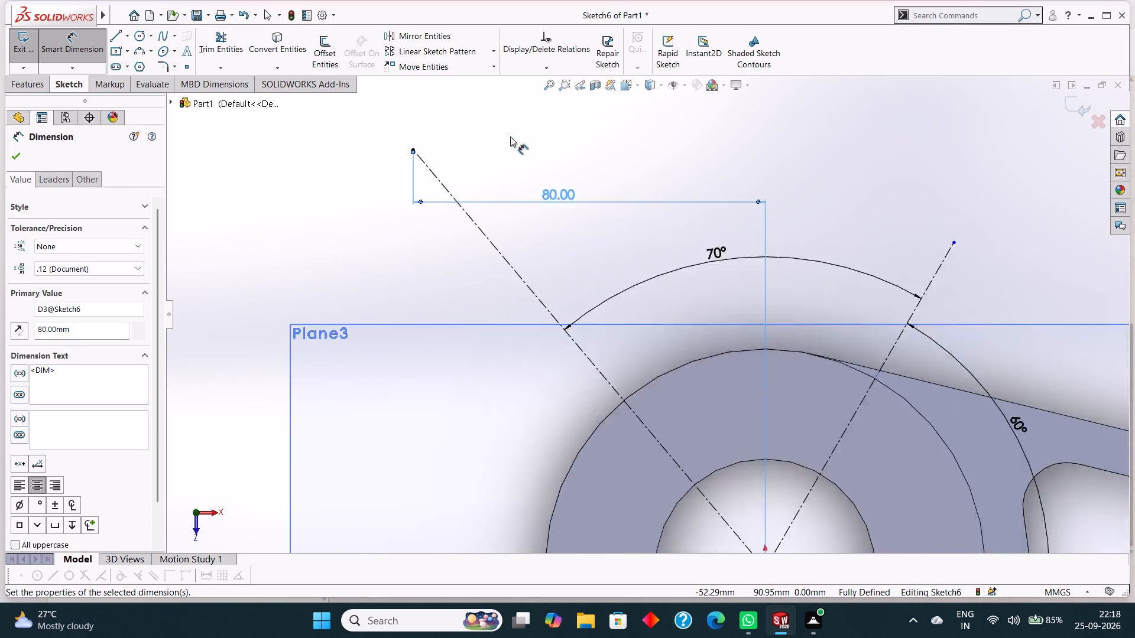
pyautogui.scroll(-1, 510, 136)
pyautogui.scroll(3, 452, 162)
pyautogui.scroll(2, 540, 223)
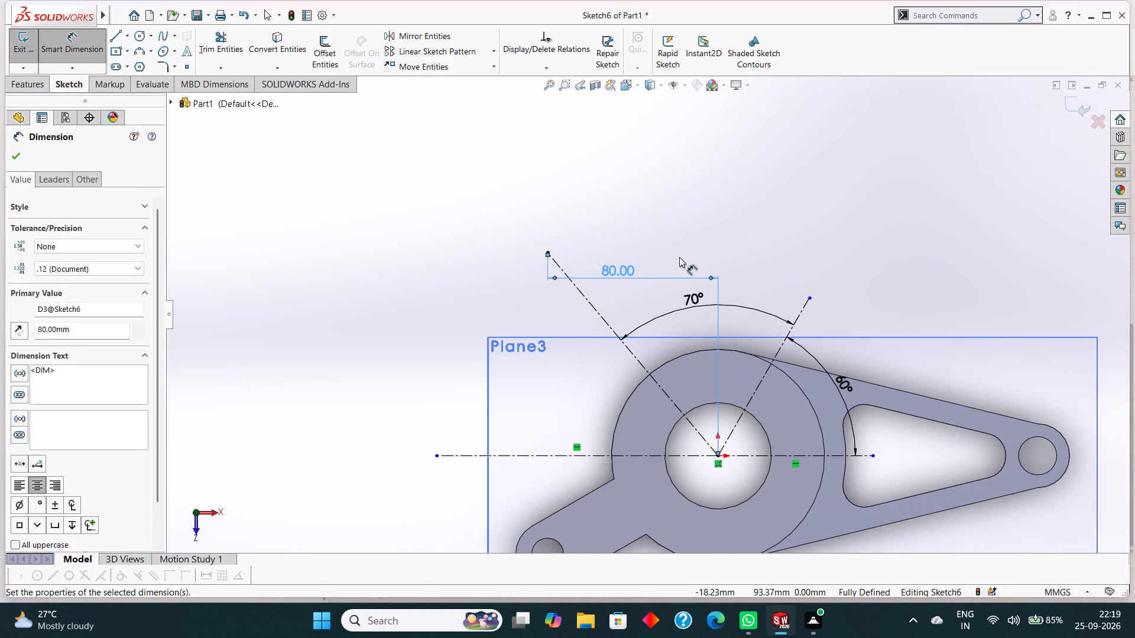
pyautogui.scroll(1, 679, 257)
pyautogui.moveTo(679, 257); pyautogui.dragTo(747, 270, button='middle')
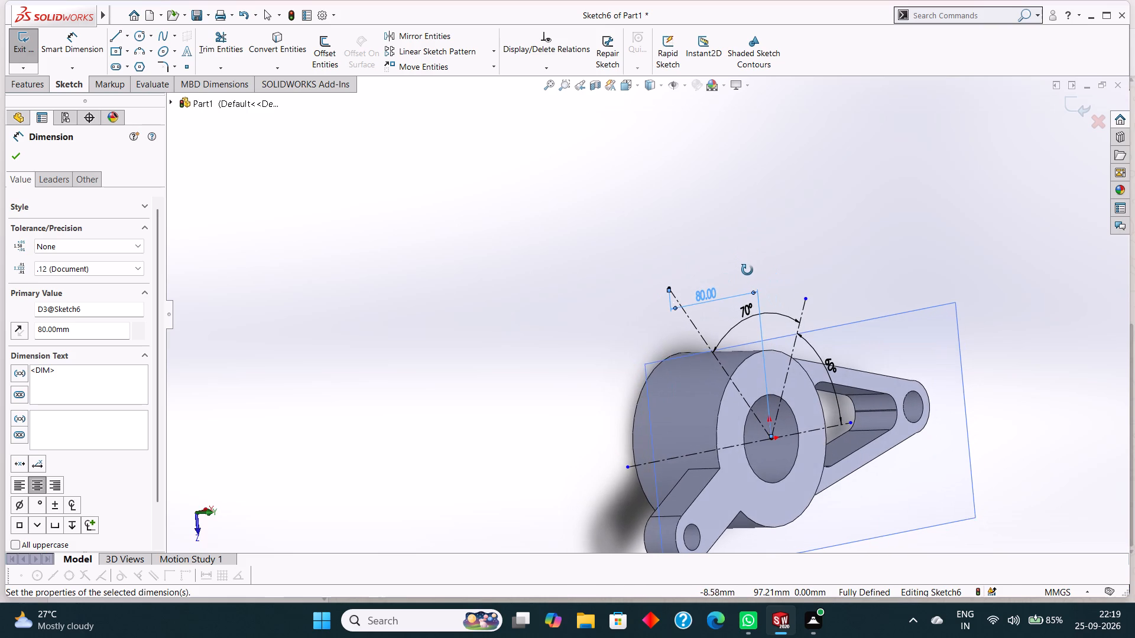
pyautogui.moveTo(747, 270); pyautogui.dragTo(738, 216, button='middle')
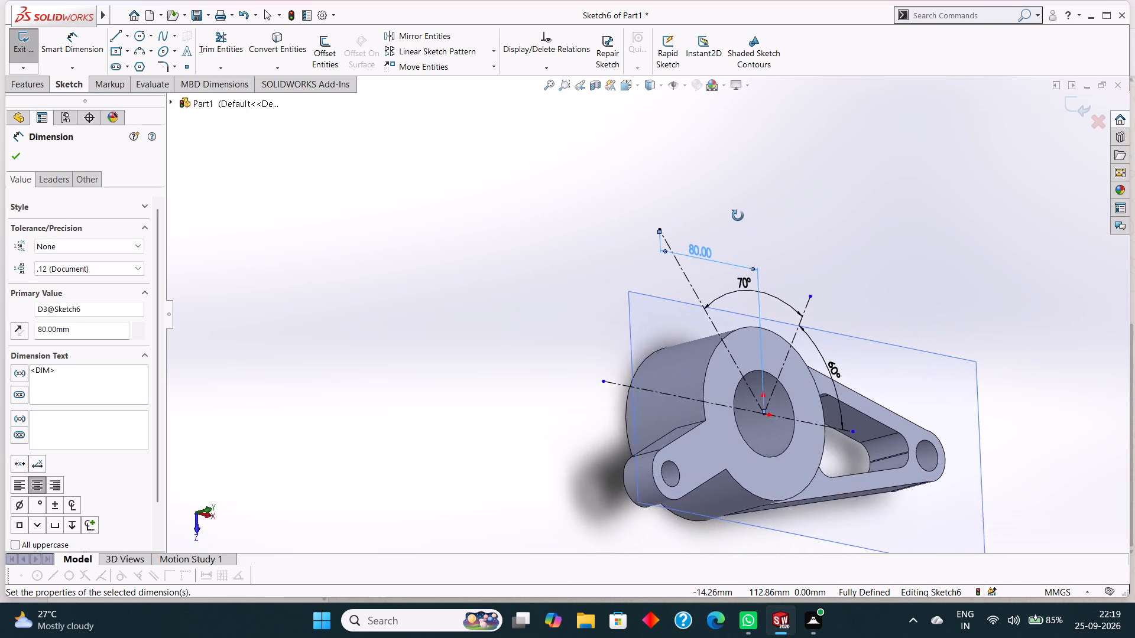
pyautogui.moveTo(738, 216); pyautogui.dragTo(724, 211, button='middle')
pyautogui.middleClick(703, 211)
pyautogui.moveTo(771, 216); pyautogui.dragTo(751, 208, button='middle')
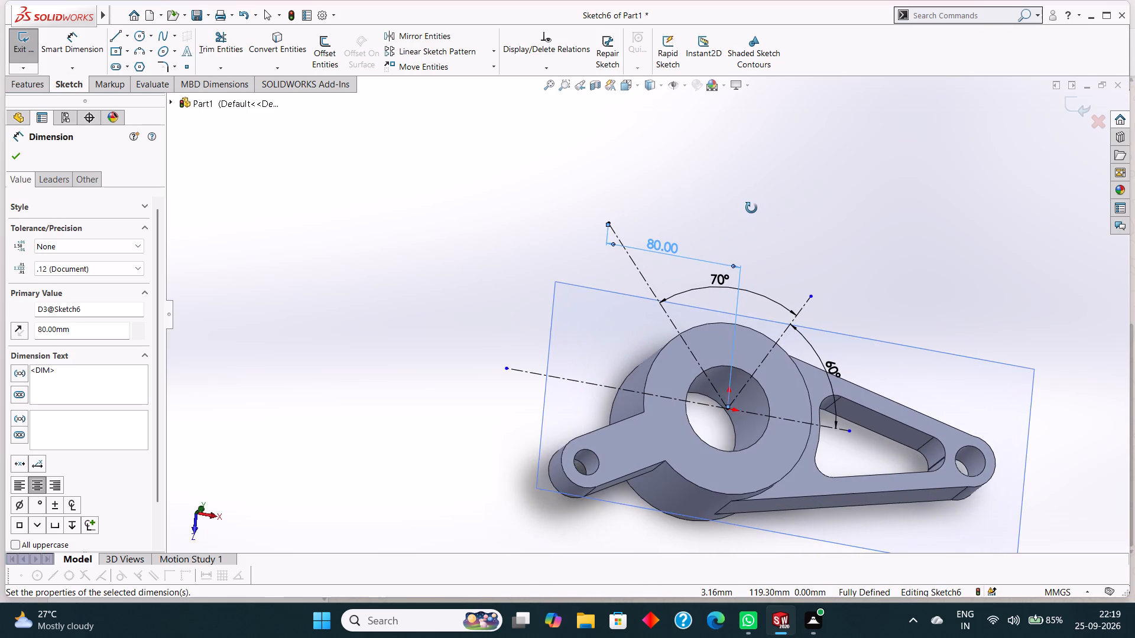
pyautogui.moveTo(751, 208); pyautogui.dragTo(820, 250, button='middle')
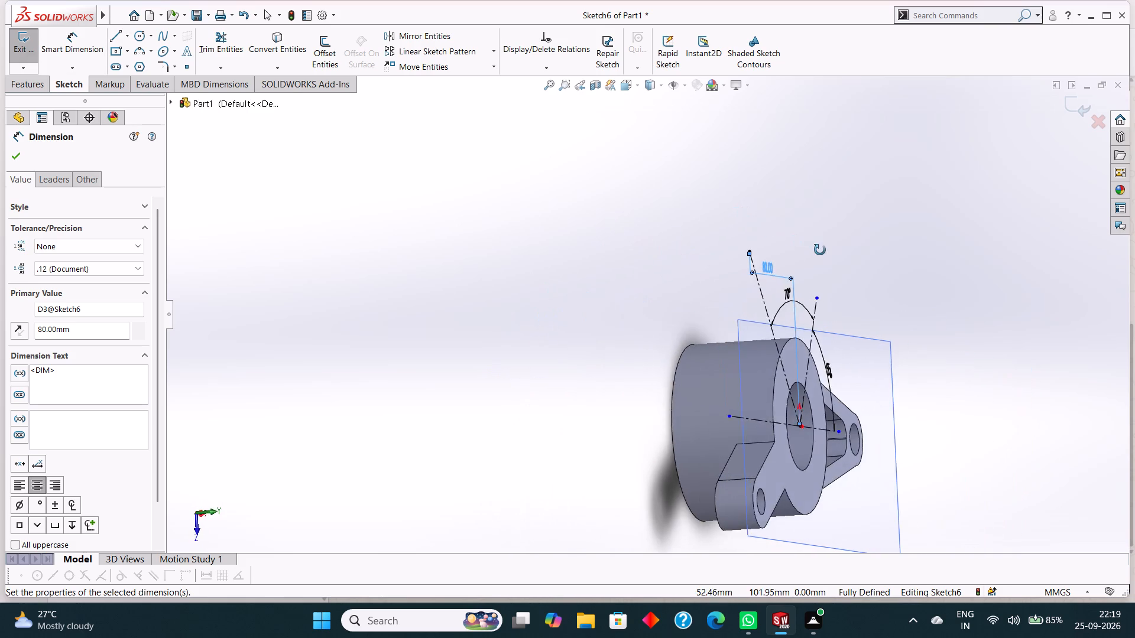
pyautogui.moveTo(820, 250); pyautogui.dragTo(798, 276, button='middle')
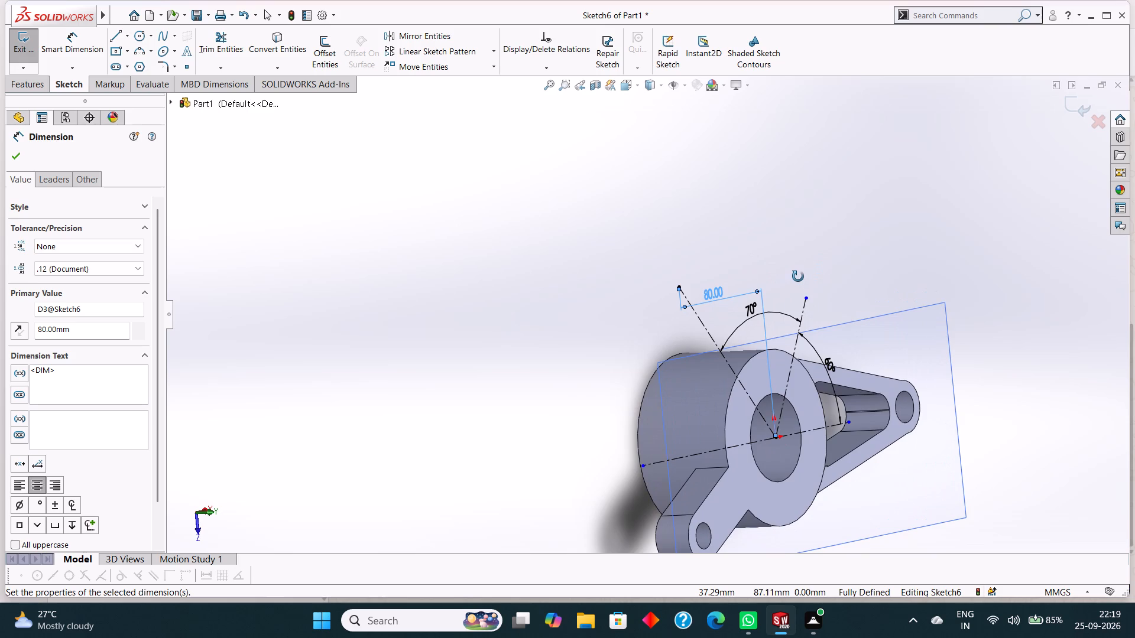
pyautogui.moveTo(798, 276); pyautogui.dragTo(790, 266, button='middle')
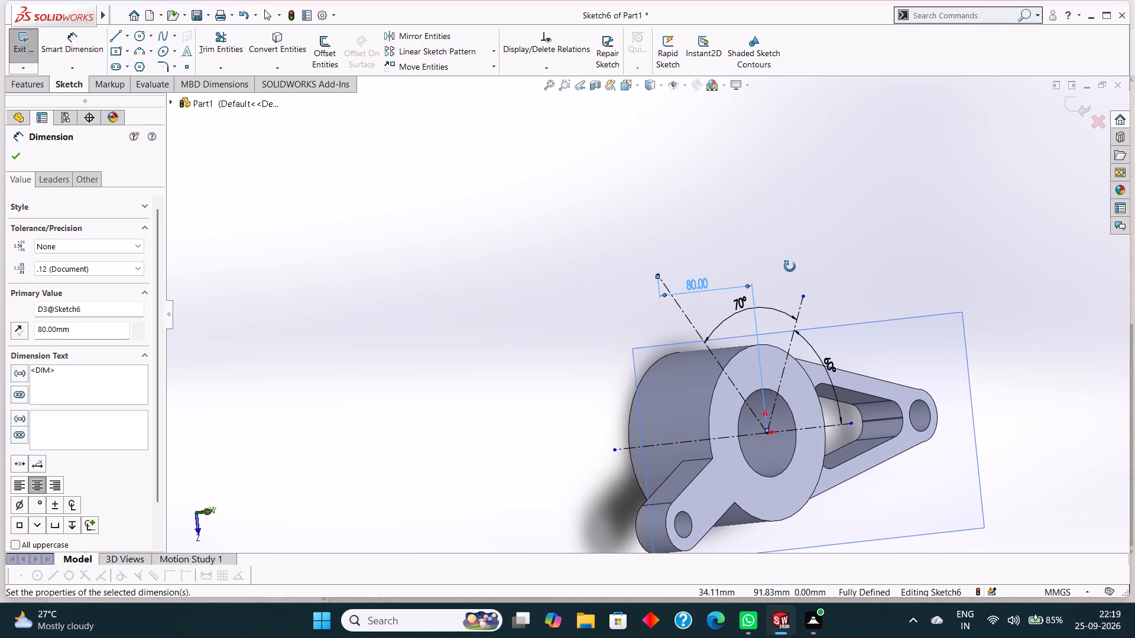
# Examine the dimensioned centerline sketch against the cylinder and both arms from different viewing angles.
pyautogui.moveTo(790, 266); pyautogui.dragTo(783, 262, button='middle')
pyautogui.scroll(-1, 783, 262)
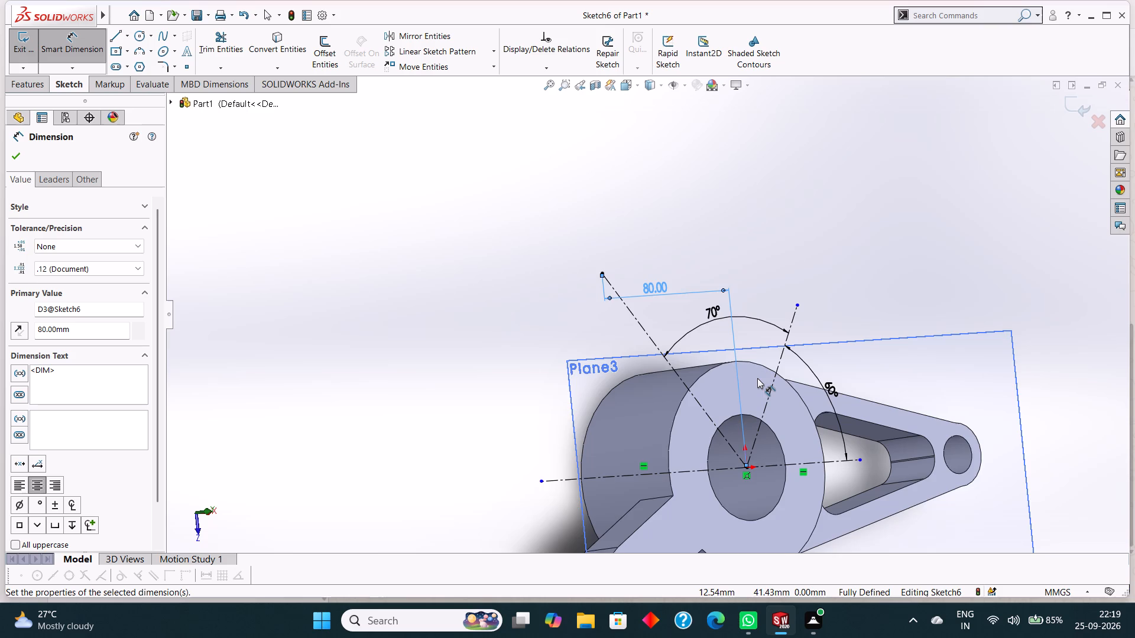
pyautogui.scroll(-1, 757, 378)
pyautogui.scroll(2, 826, 388)
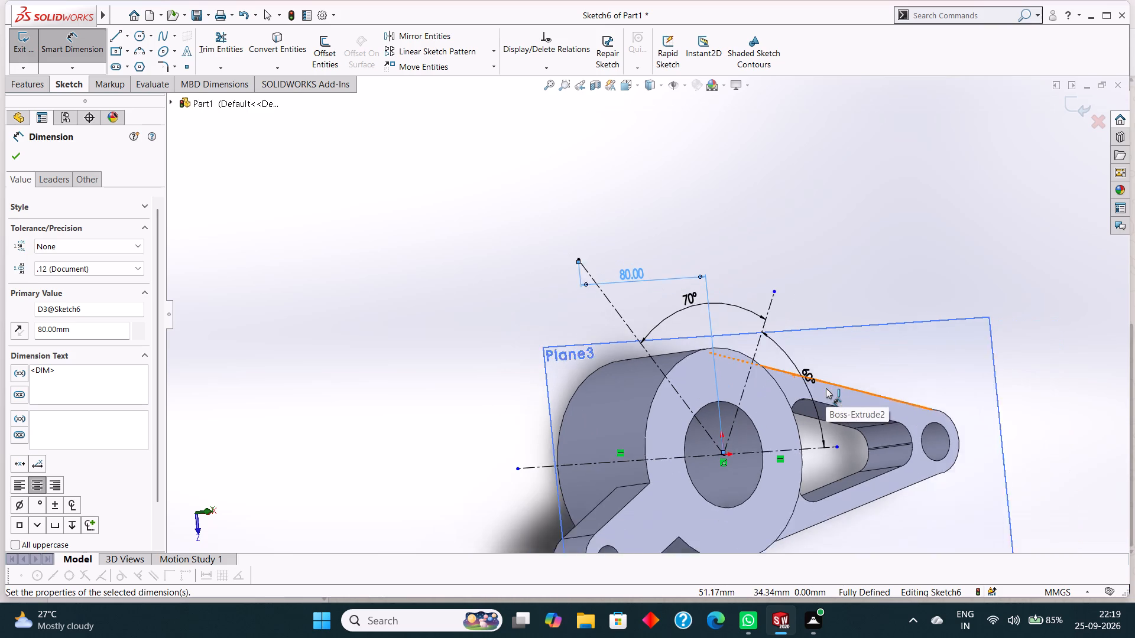
pyautogui.scroll(2, 826, 389)
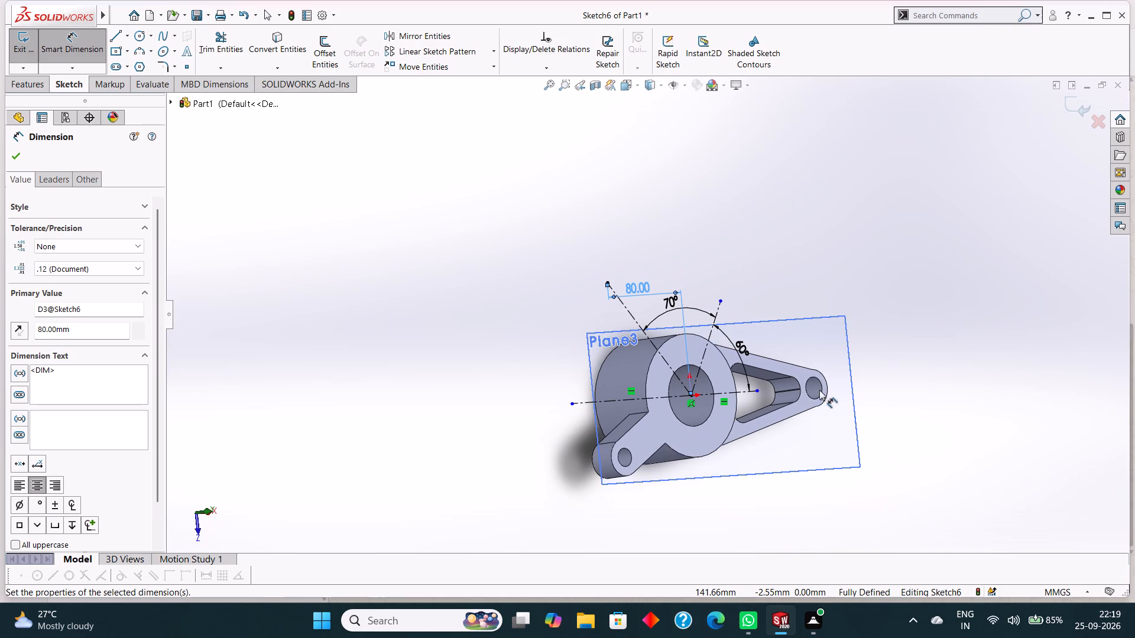
pyautogui.moveTo(854, 445); pyautogui.dragTo(766, 190, button='middle')
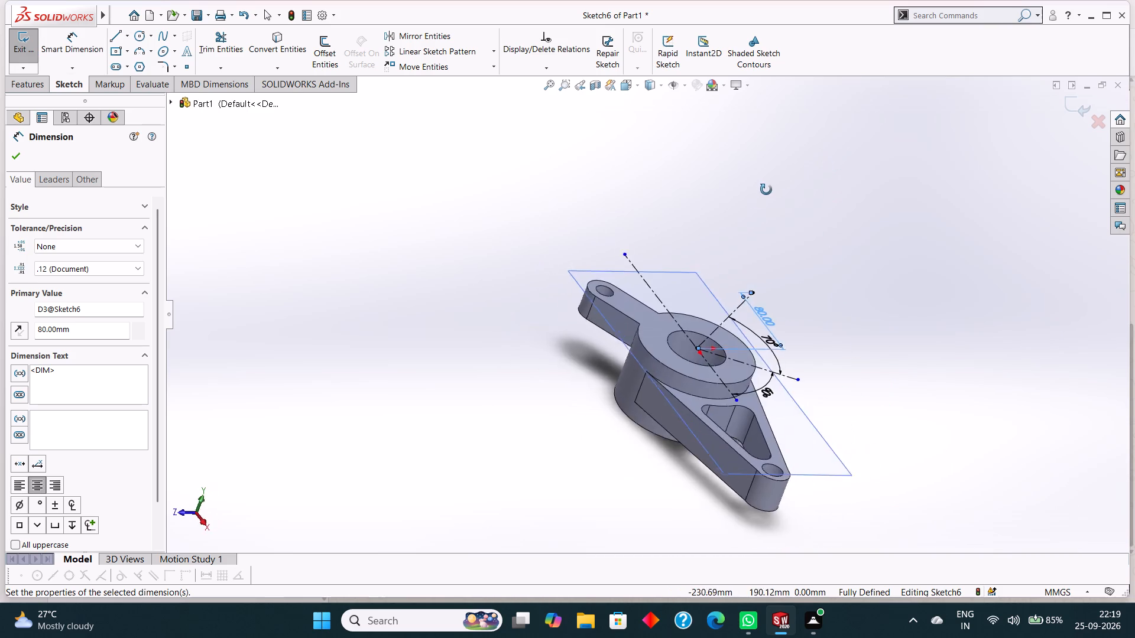
pyautogui.moveTo(766, 190); pyautogui.dragTo(791, 344, button='middle')
pyautogui.click(677, 243)
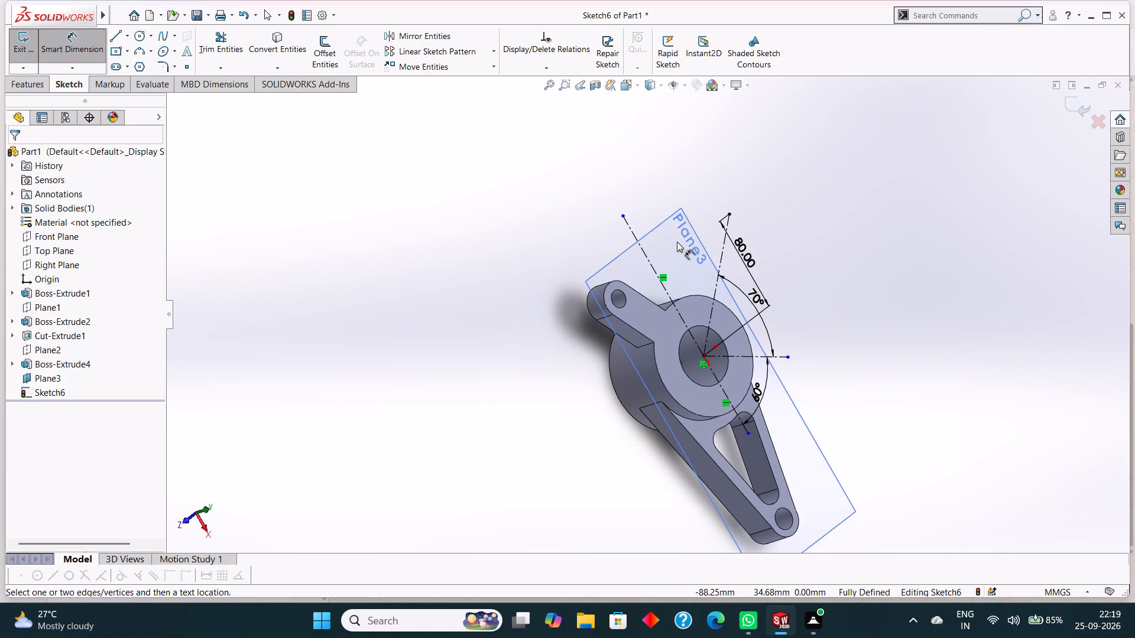
# Sketch two concentric circles, about 31 mm and 53 mm in diameter, at the outer end of the short-arm-side slanted centerline.
pyautogui.hotkey('ctrl', '8')
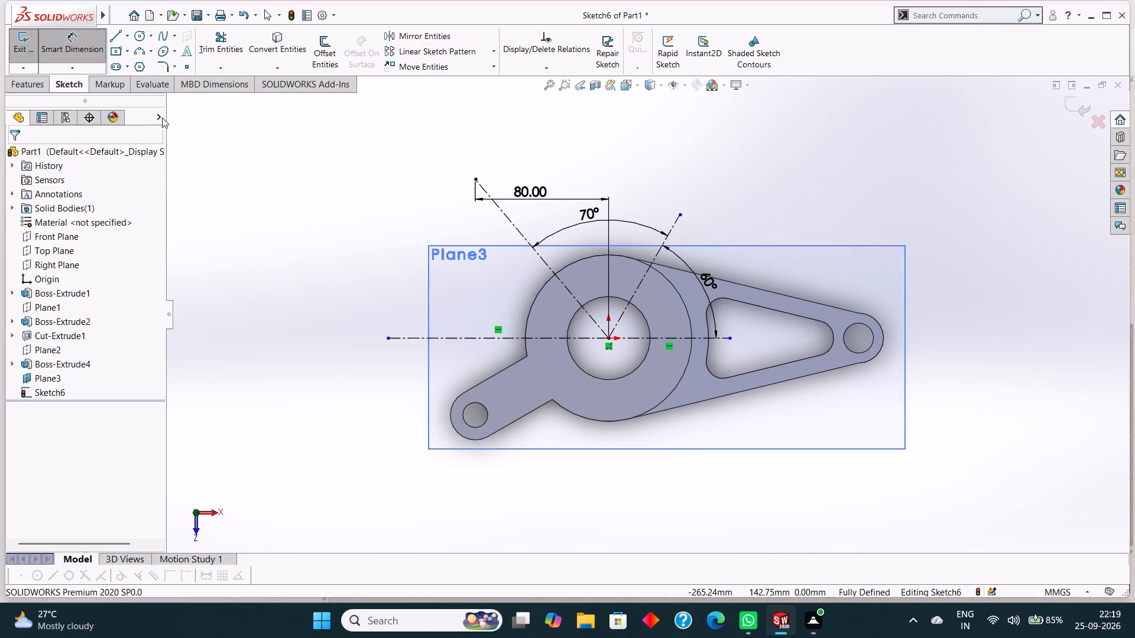
pyautogui.press('Escape')
pyautogui.click(137, 41)
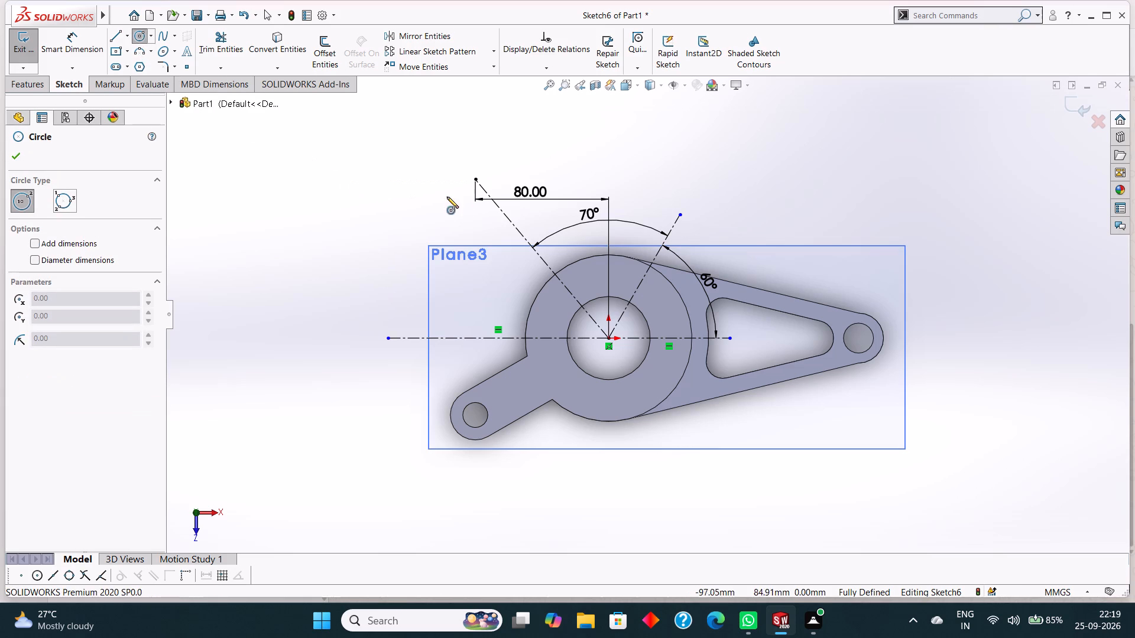
pyautogui.click(476, 179)
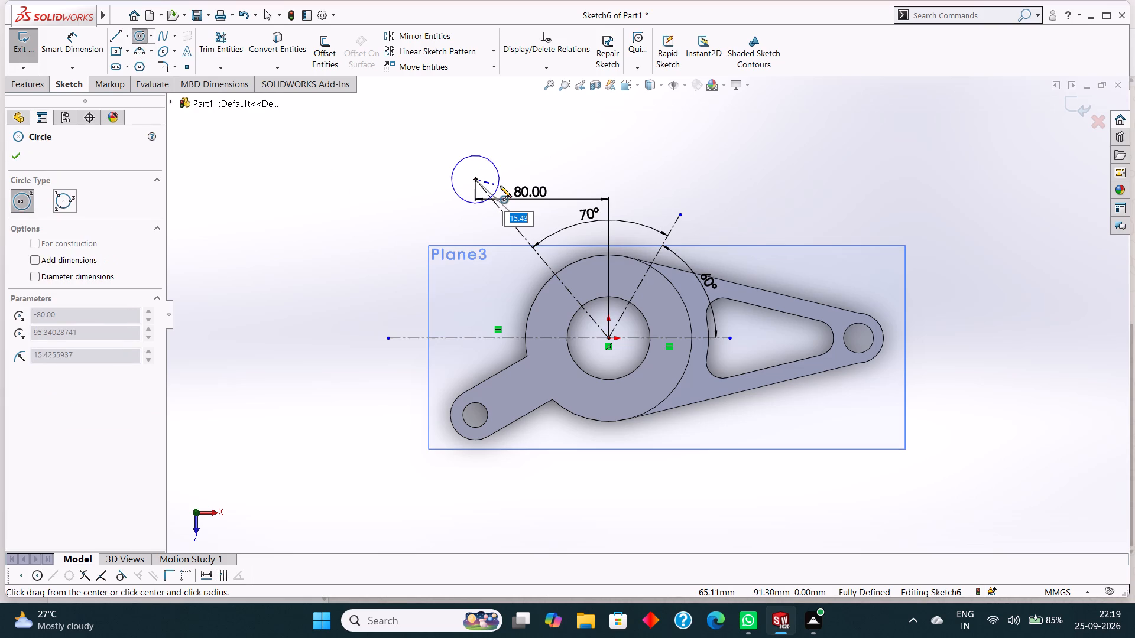
pyautogui.click(500, 186)
pyautogui.click(474, 178)
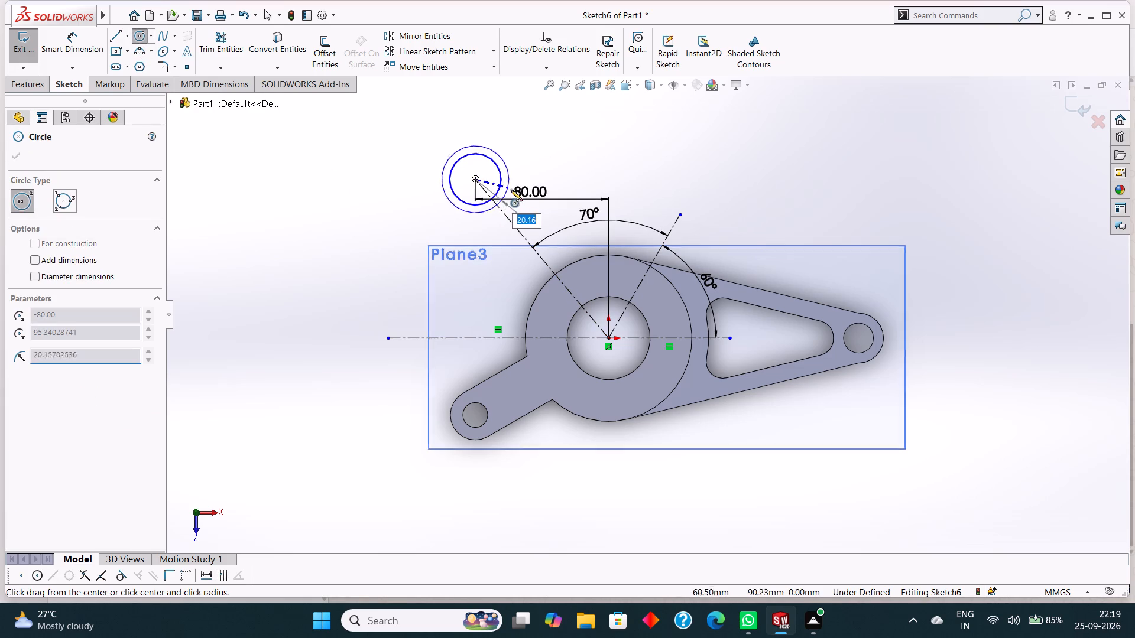
pyautogui.click(517, 192)
pyautogui.click(21, 156)
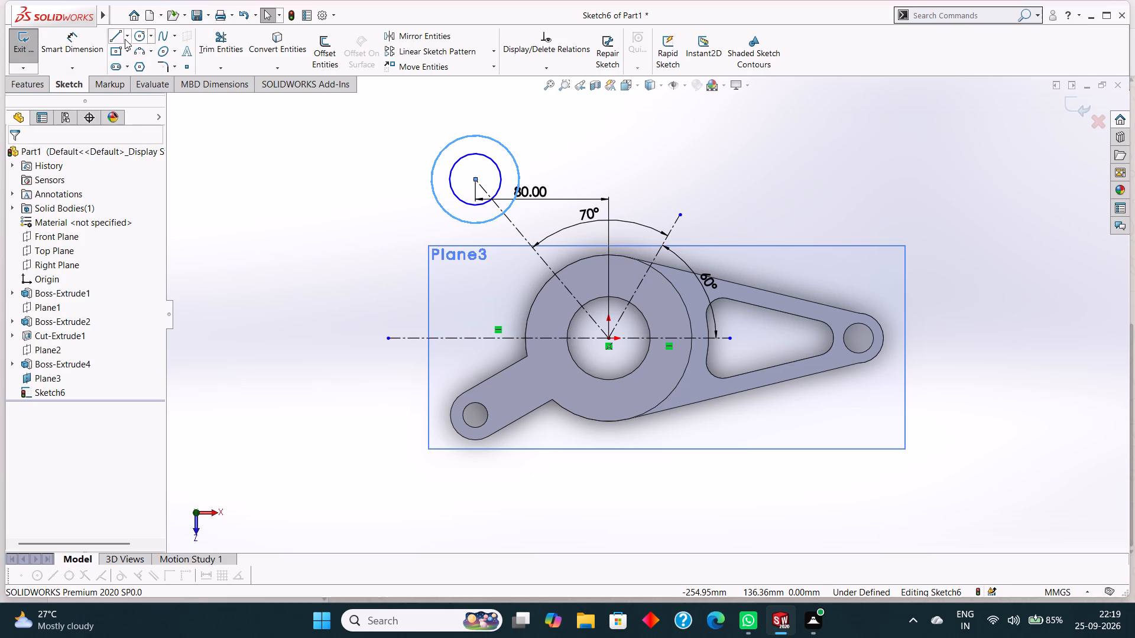
# Dimension the outer circle's diameter, try a value of 30 mm, and undo that value change.
pyautogui.click(80, 42)
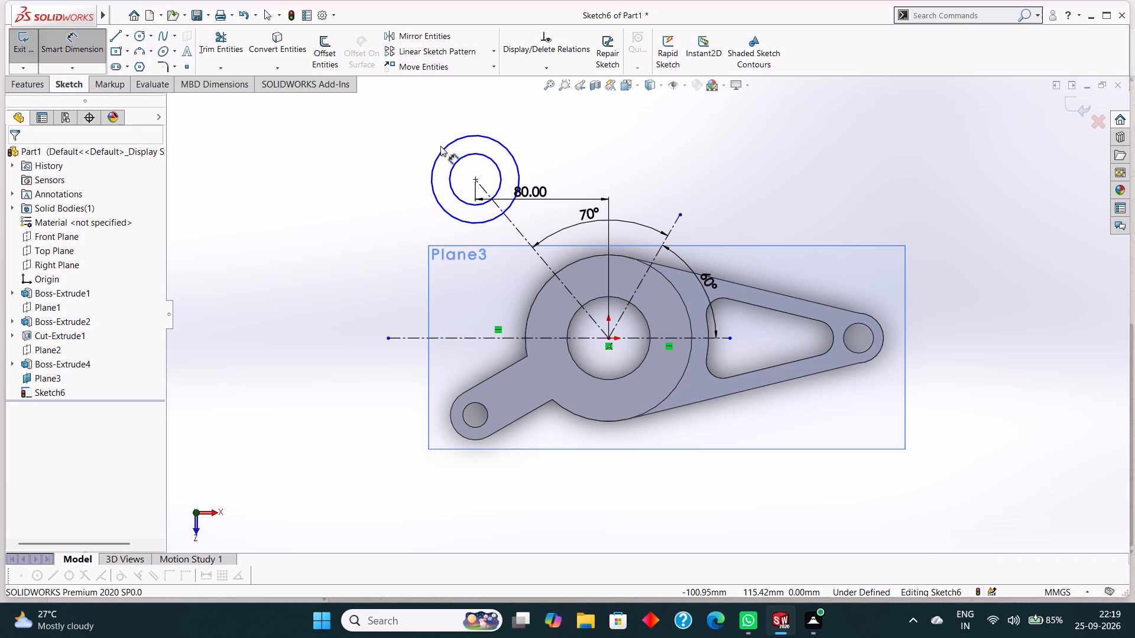
pyautogui.click(443, 149)
pyautogui.click(375, 139)
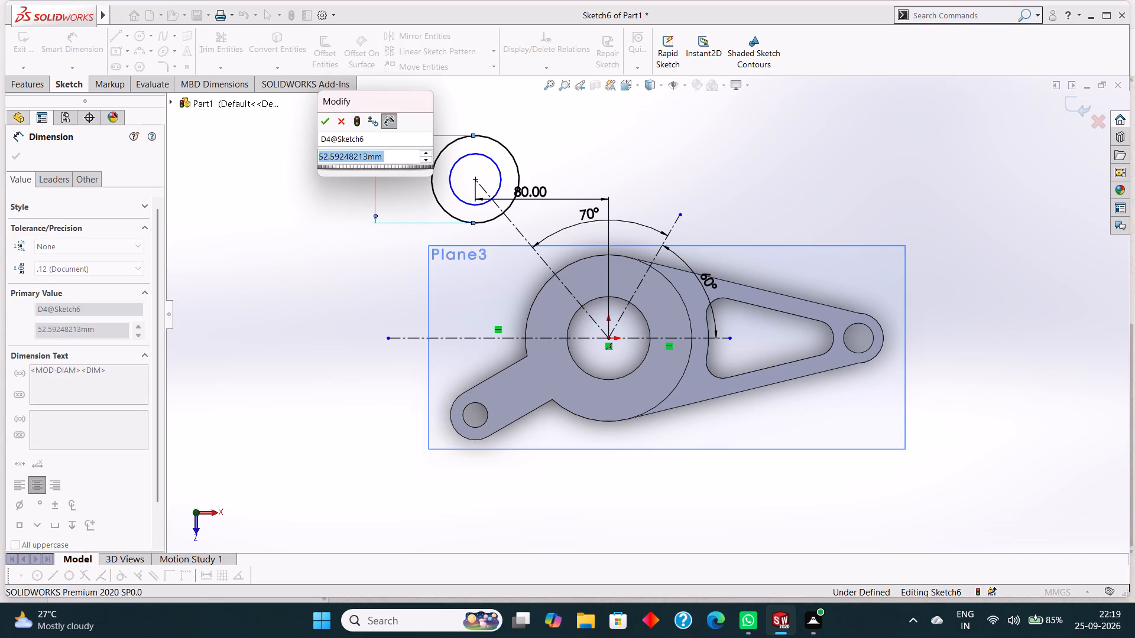
pyautogui.write('30')
pyautogui.press('Return')
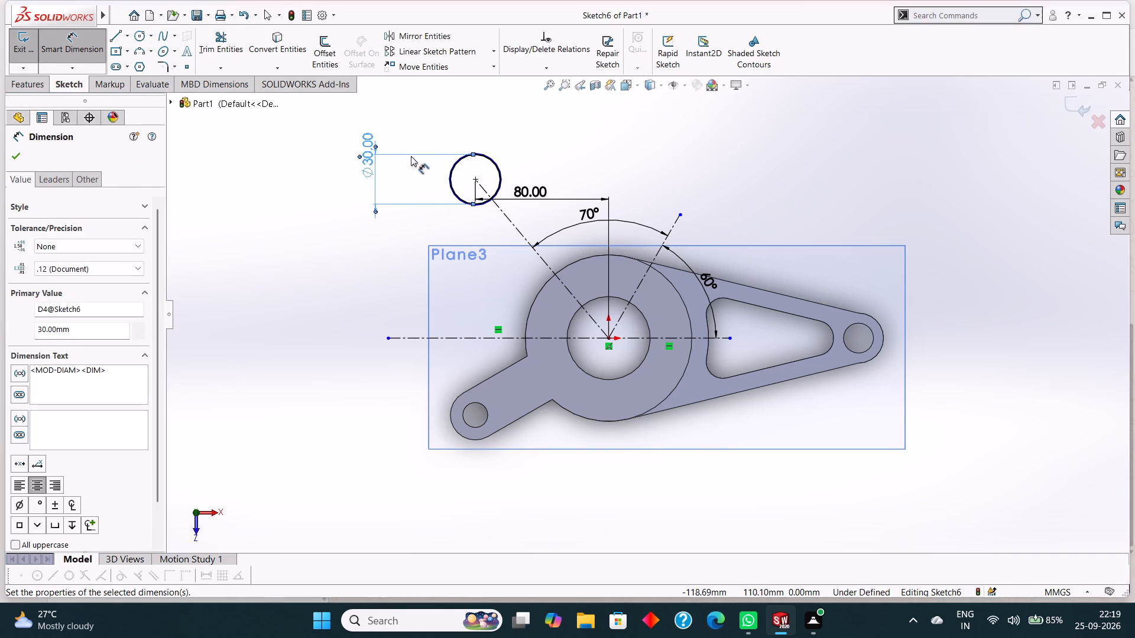
pyautogui.press('Escape')
pyautogui.hotkey('ctrl', 'z')
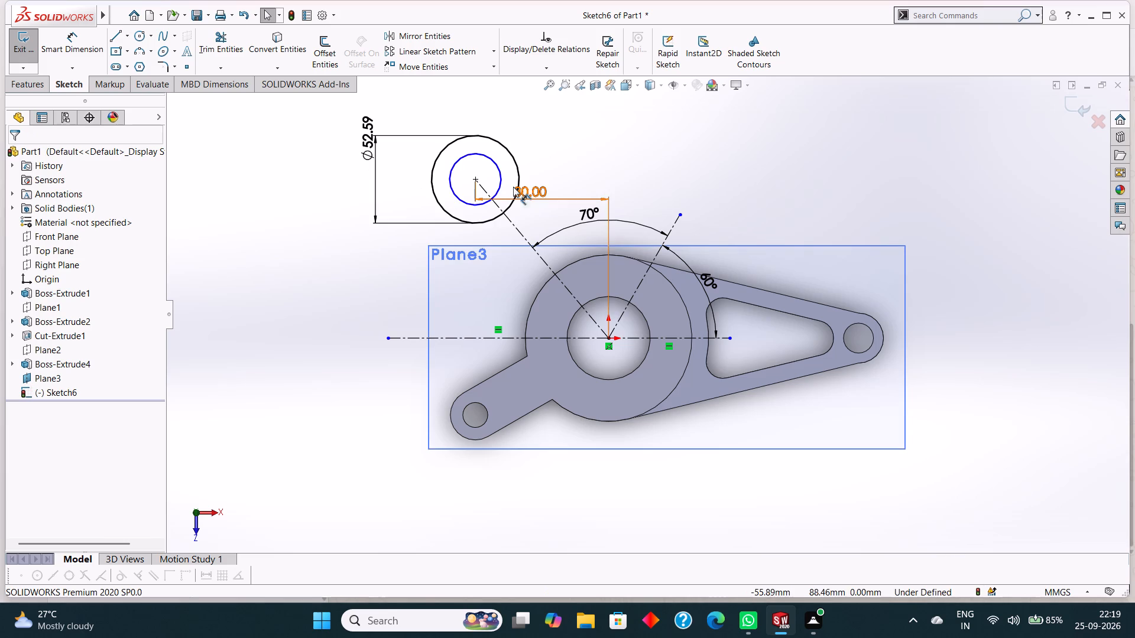
# Dimension the inner concentric circle's diameter as 15 mm.
pyautogui.click(482, 155)
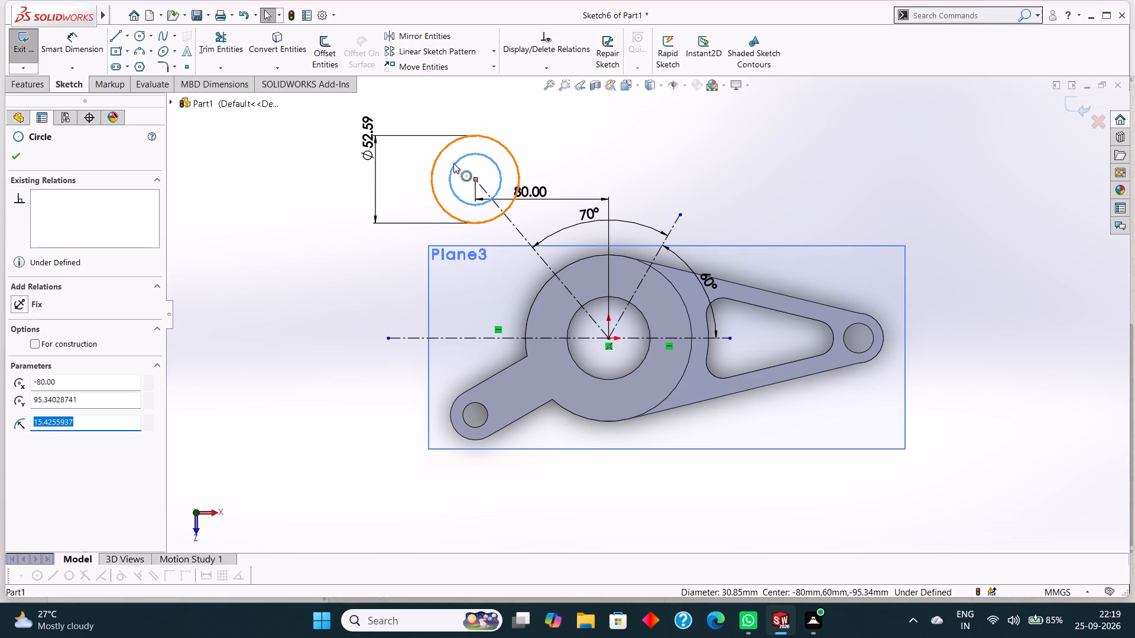
pyautogui.press('Escape')
pyautogui.click(63, 38)
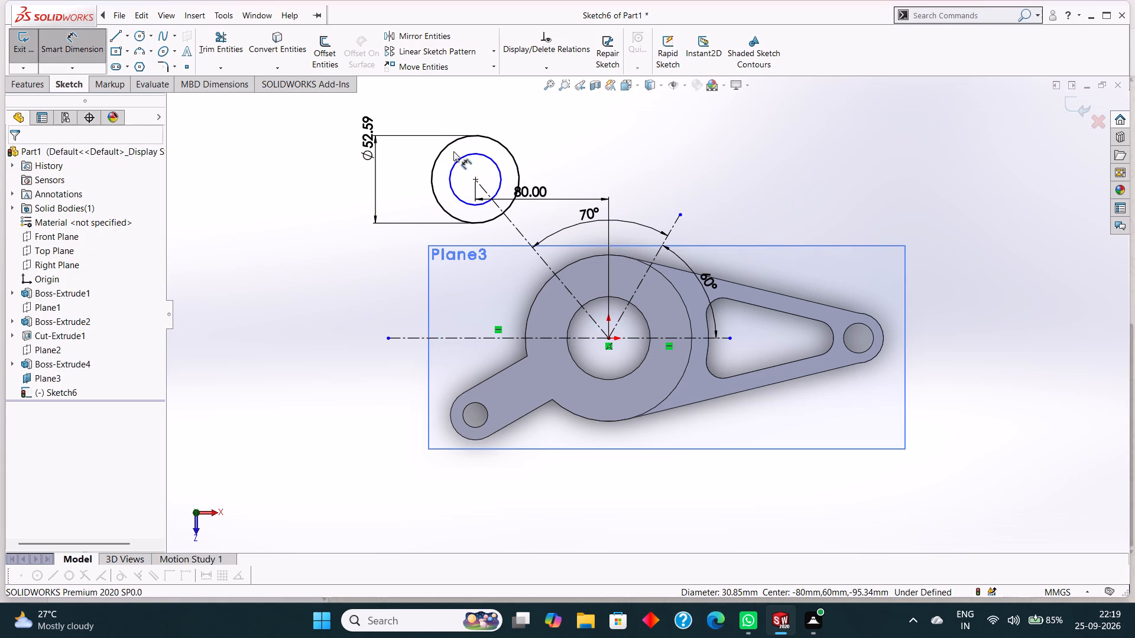
pyautogui.click(465, 157)
pyautogui.click(411, 164)
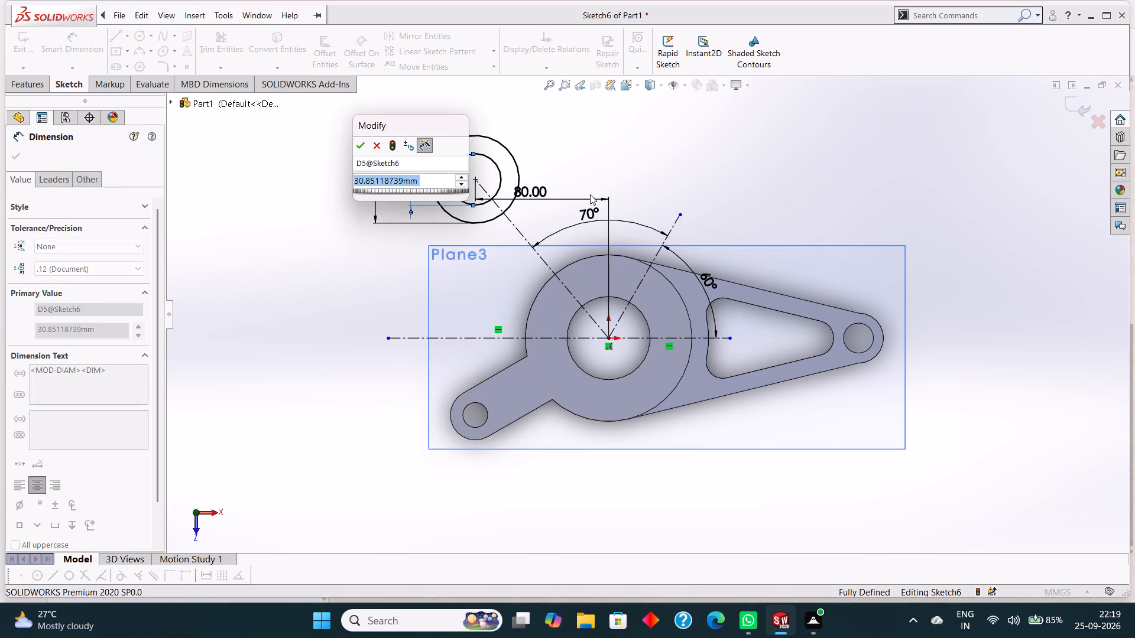
pyautogui.write('15')
pyautogui.press('Return')
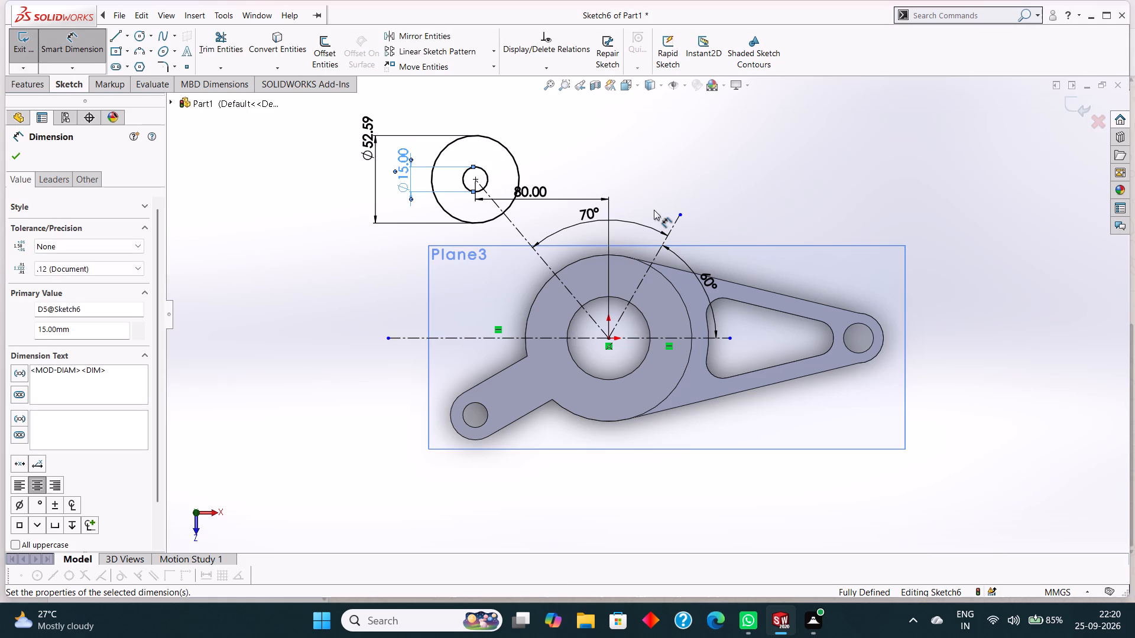
# Set the outer concentric circle's diameter to 30 mm.
pyautogui.doubleClick(367, 126)
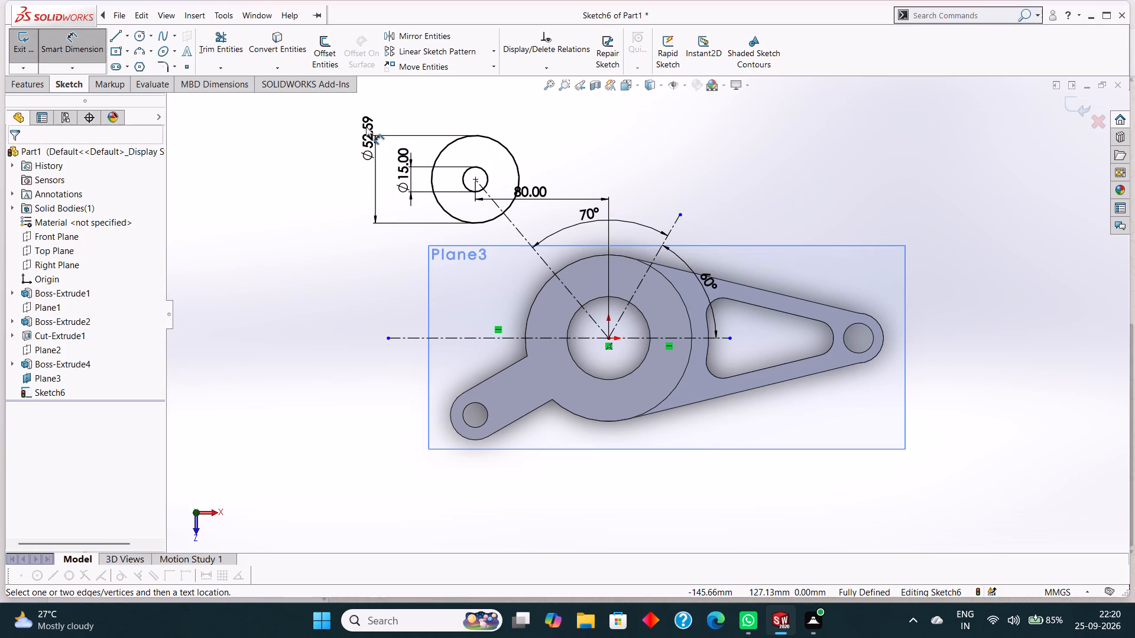
pyautogui.doubleClick(363, 136)
pyautogui.press('3')
pyautogui.press('0')
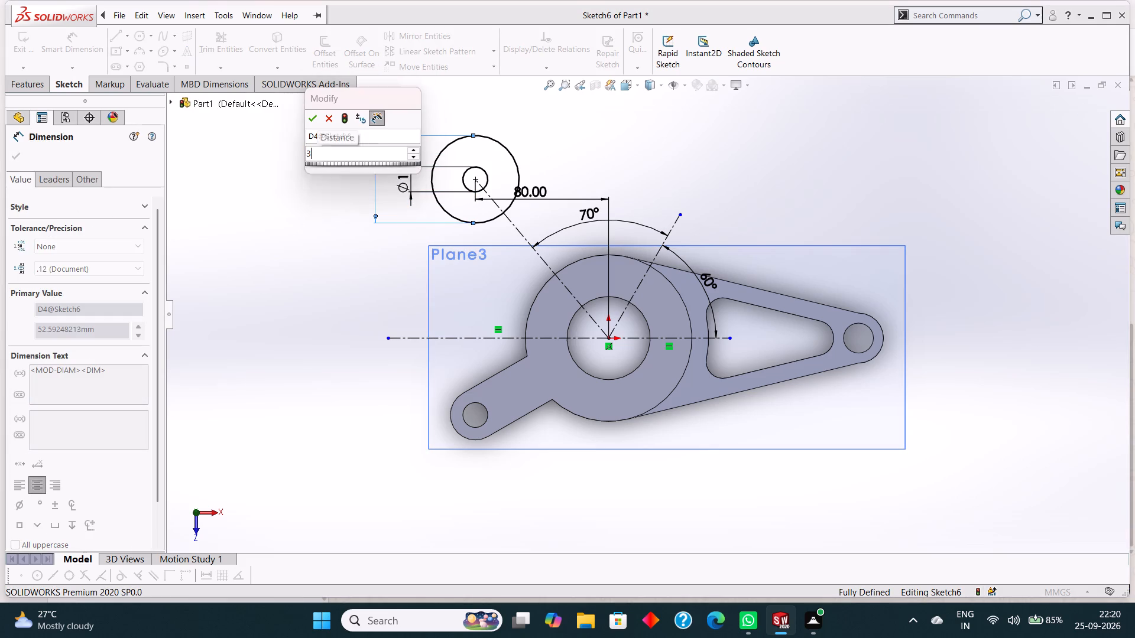
pyautogui.press('Return')
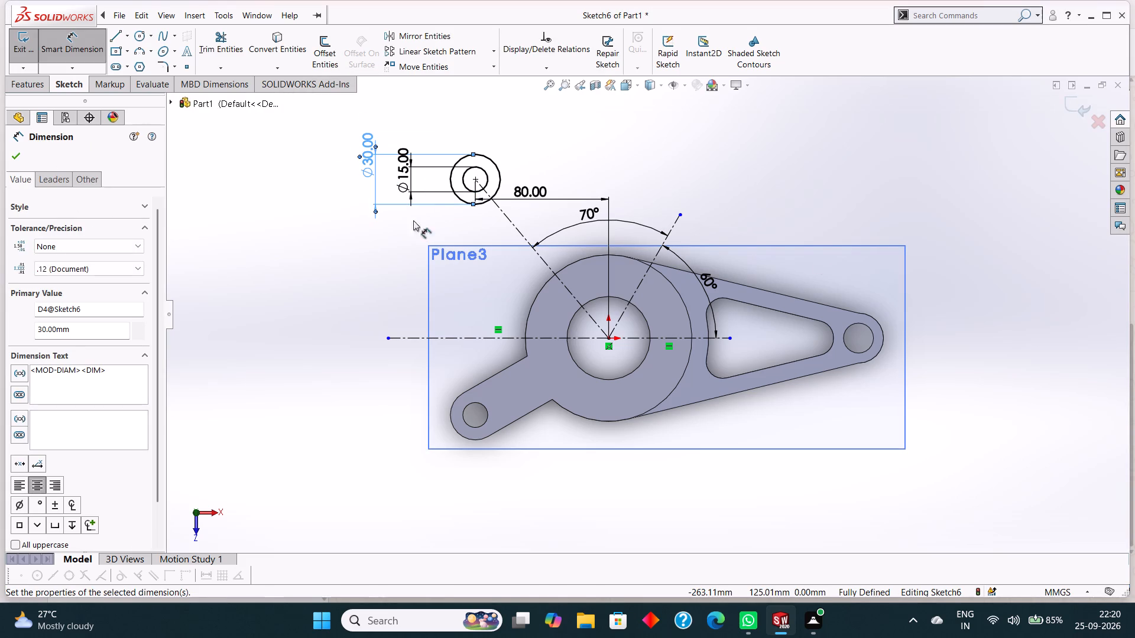
pyautogui.click(10, 153)
# Offset the slanted centerline through the circles by 15 mm in both directions, with dimensions added.
pyautogui.click(111, 40)
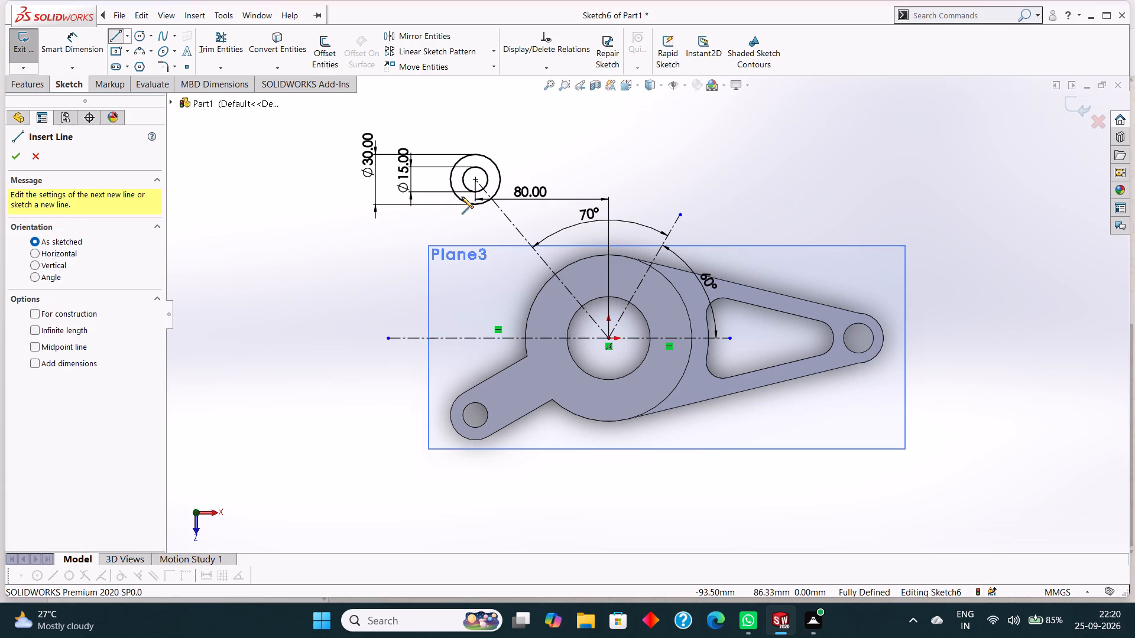
pyautogui.press('Escape')
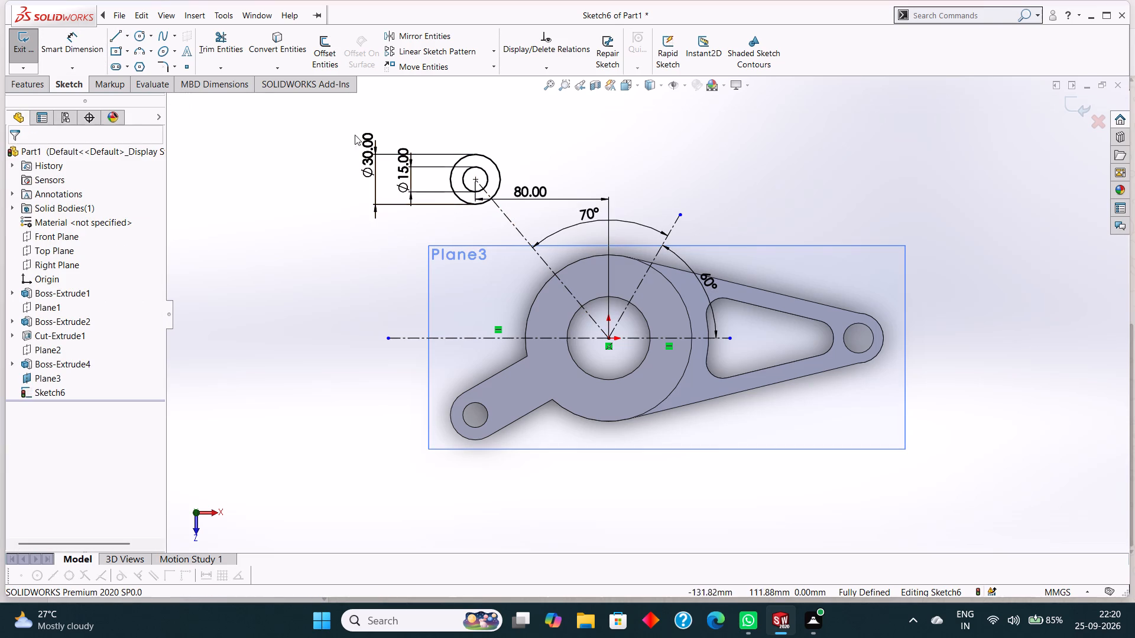
pyautogui.click(323, 51)
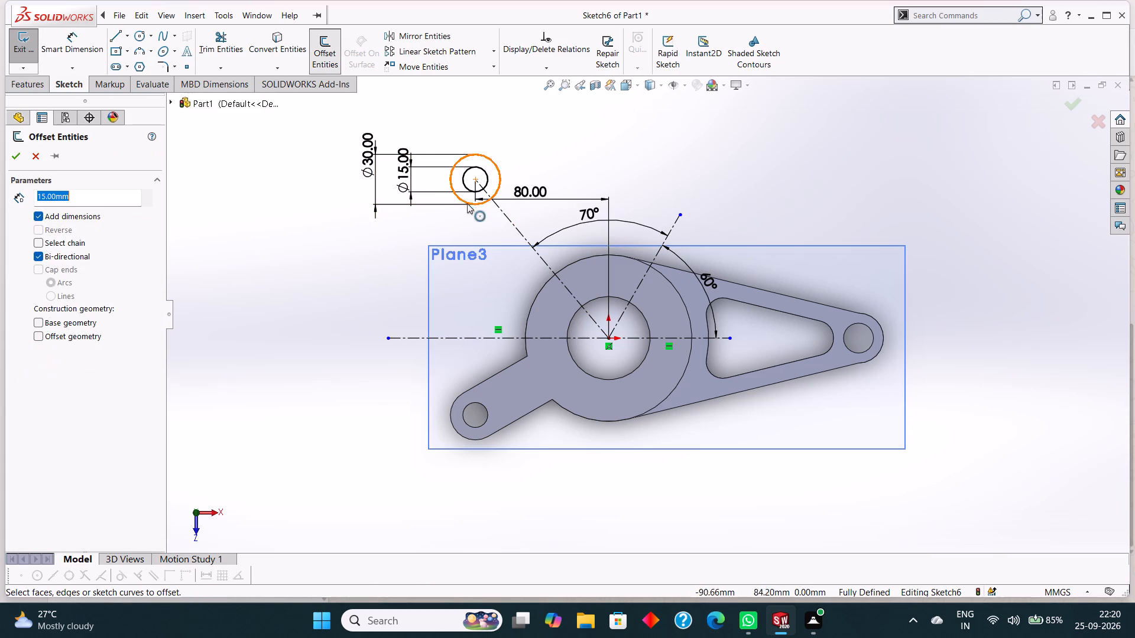
pyautogui.click(504, 211)
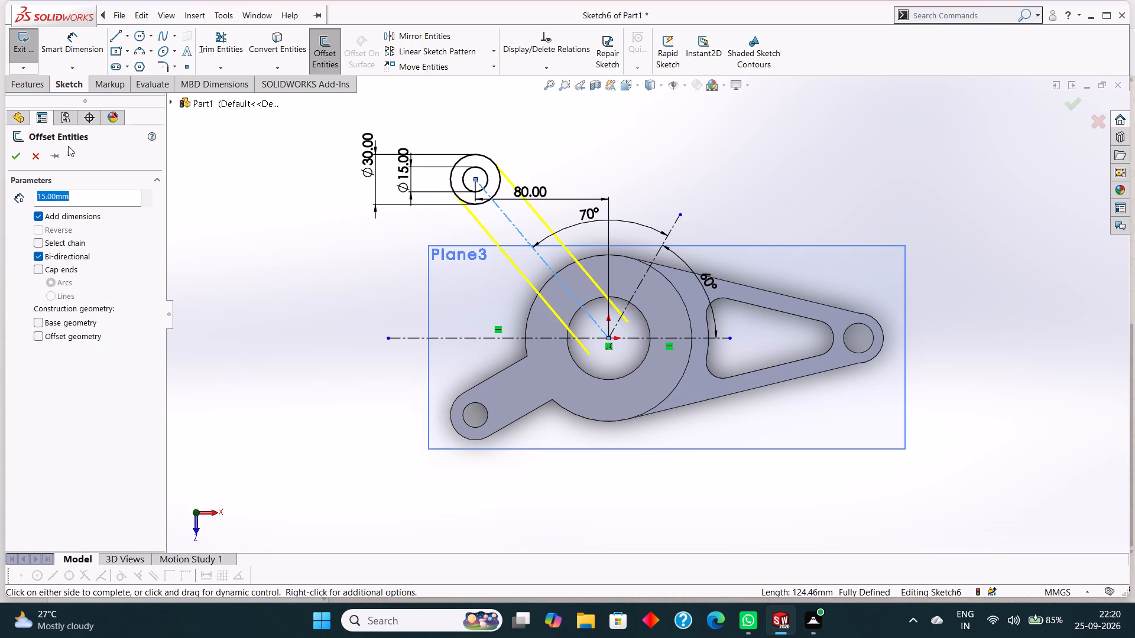
pyautogui.click(18, 154)
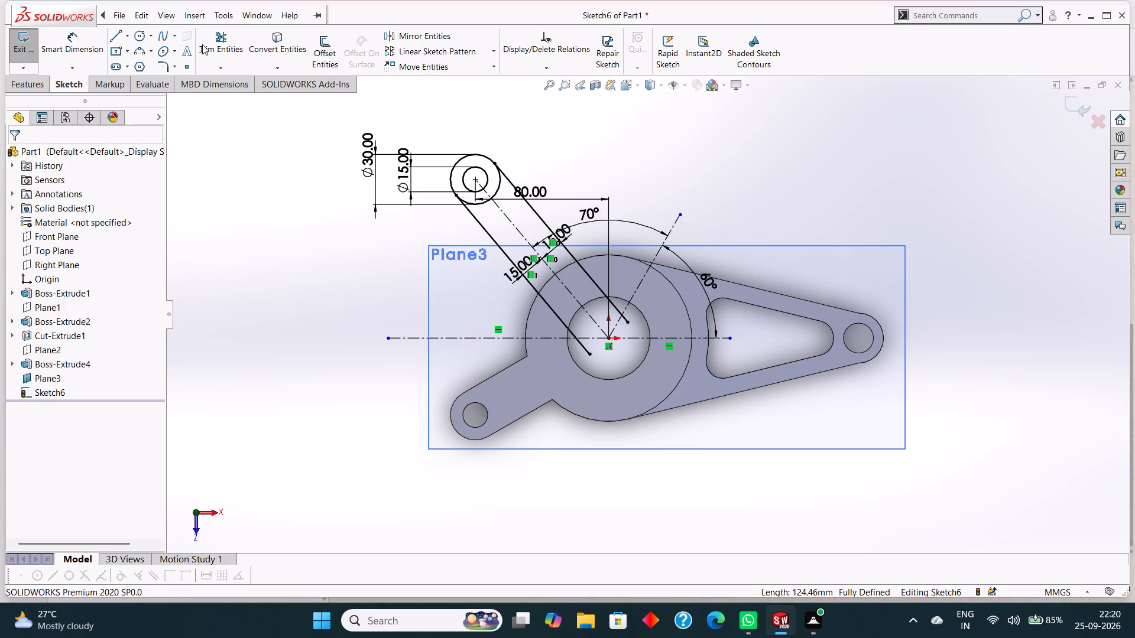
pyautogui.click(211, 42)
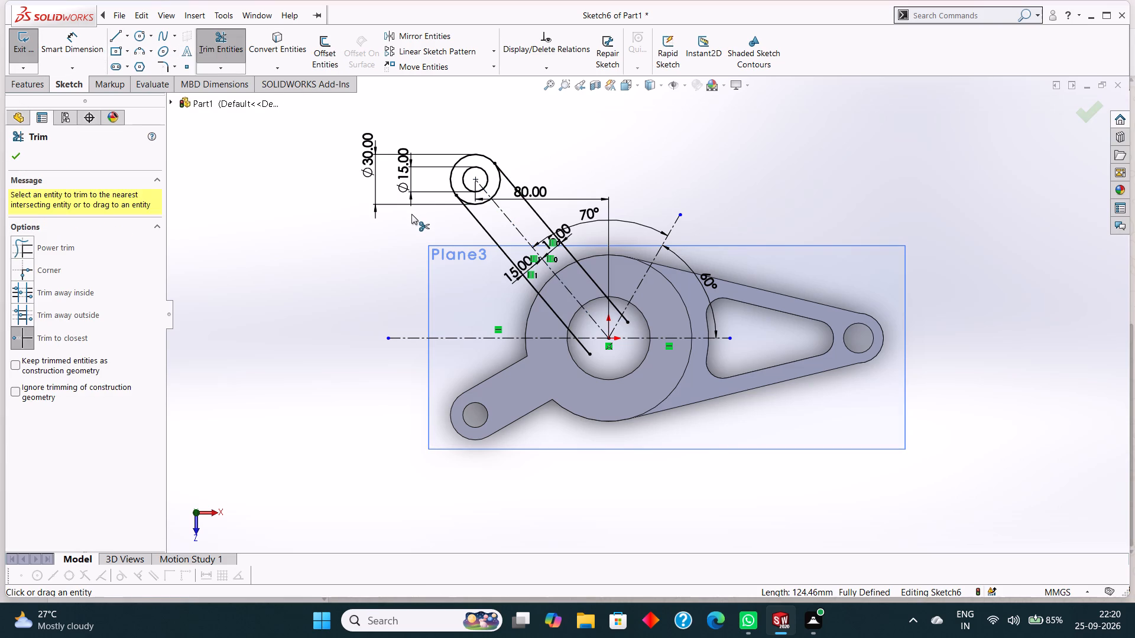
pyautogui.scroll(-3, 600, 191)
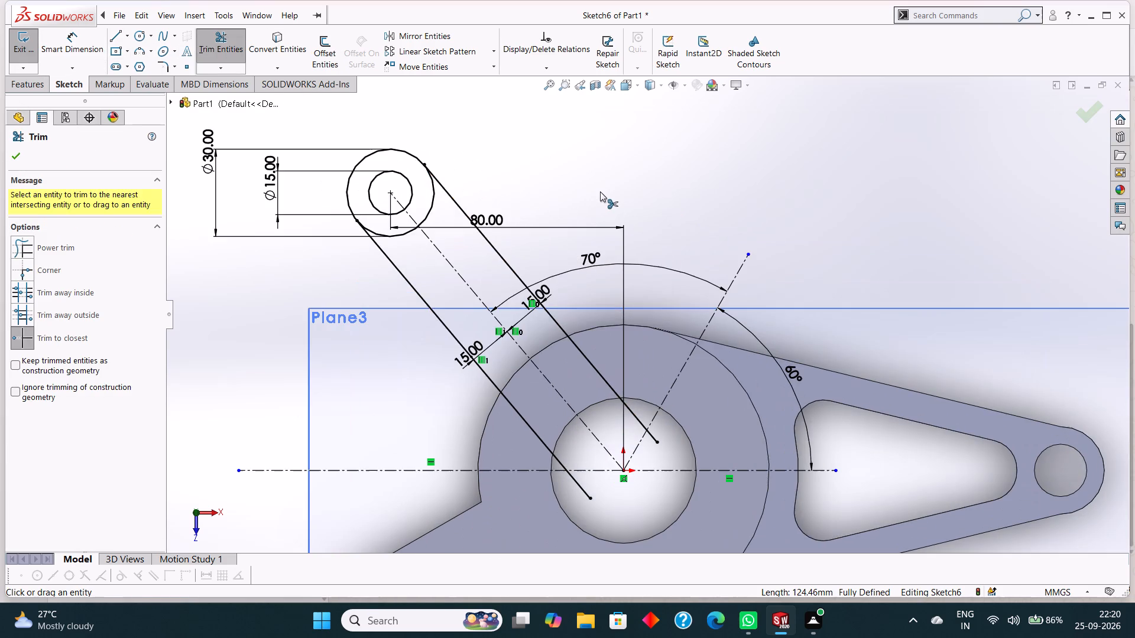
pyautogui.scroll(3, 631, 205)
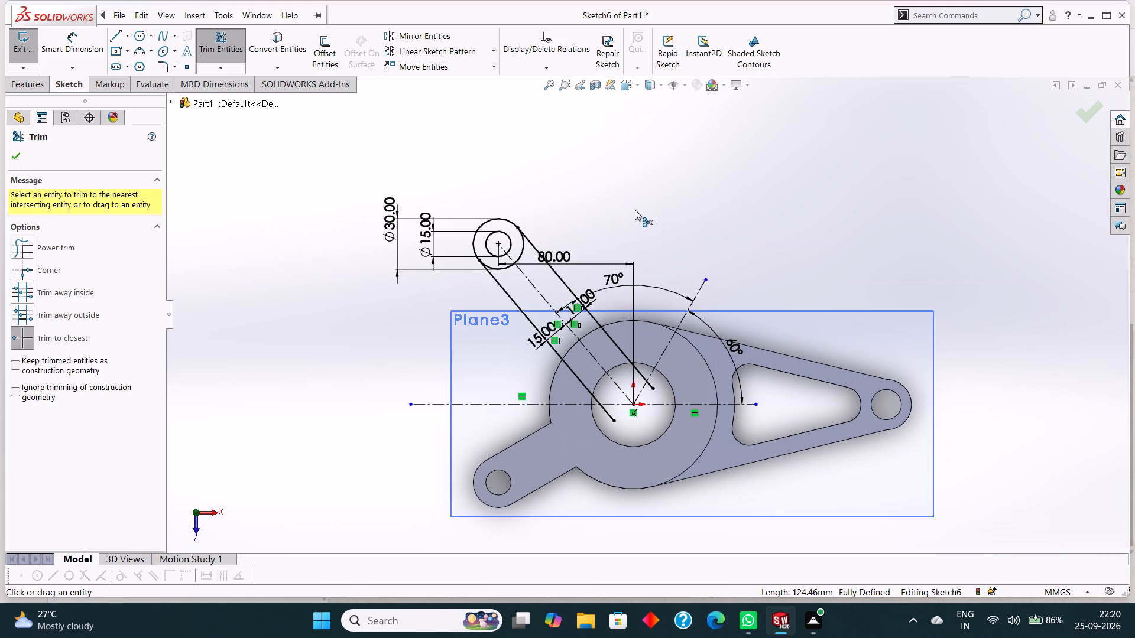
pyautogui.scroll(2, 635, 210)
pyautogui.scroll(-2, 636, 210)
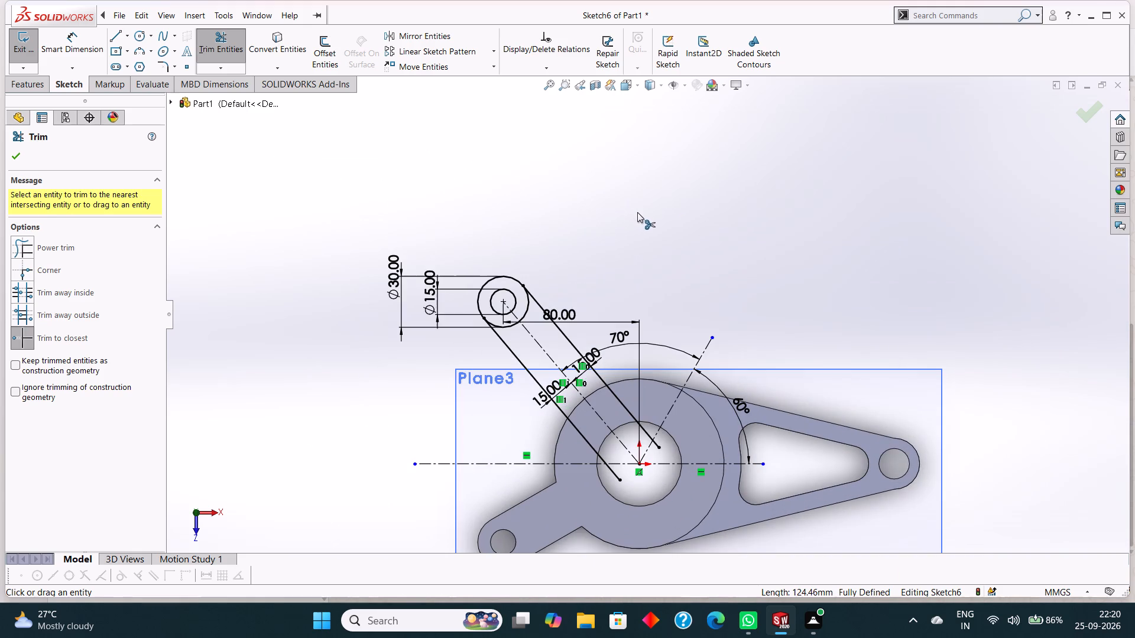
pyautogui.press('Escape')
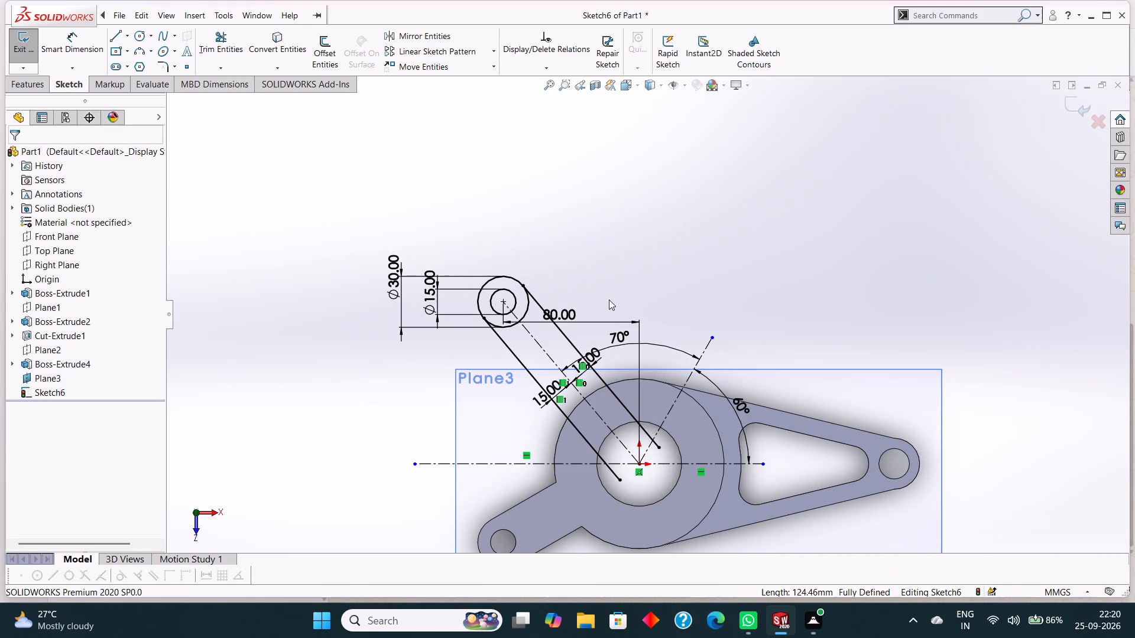
# Set the horizontal distance between the origin and the concentric circles' centre to 40 mm.
pyautogui.doubleClick(571, 312)
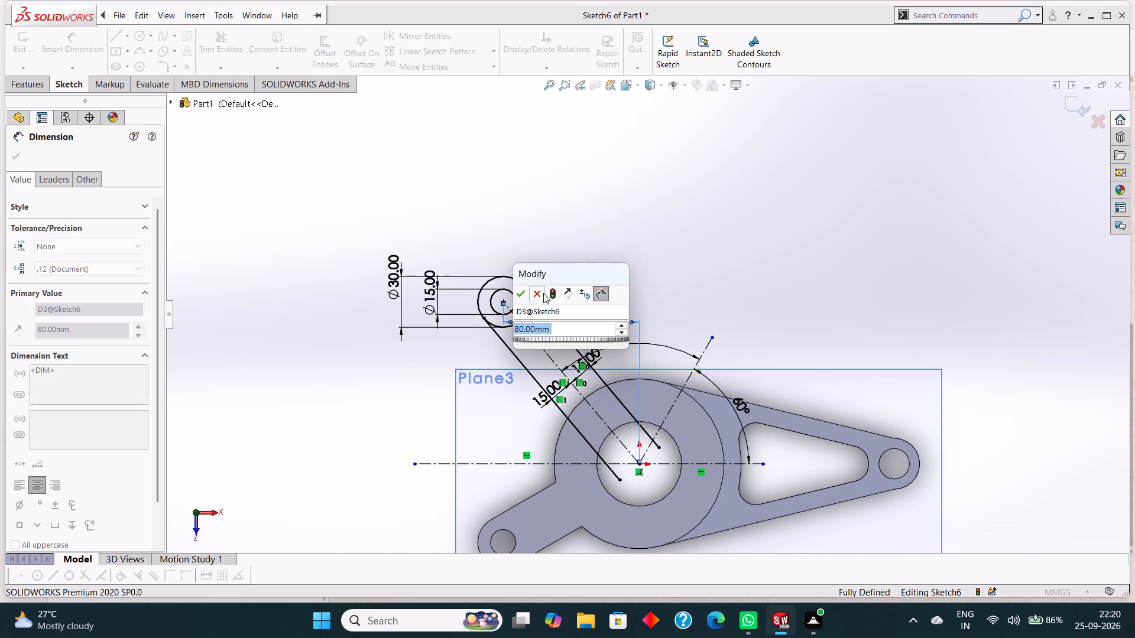
pyautogui.write('40')
pyautogui.press('Return')
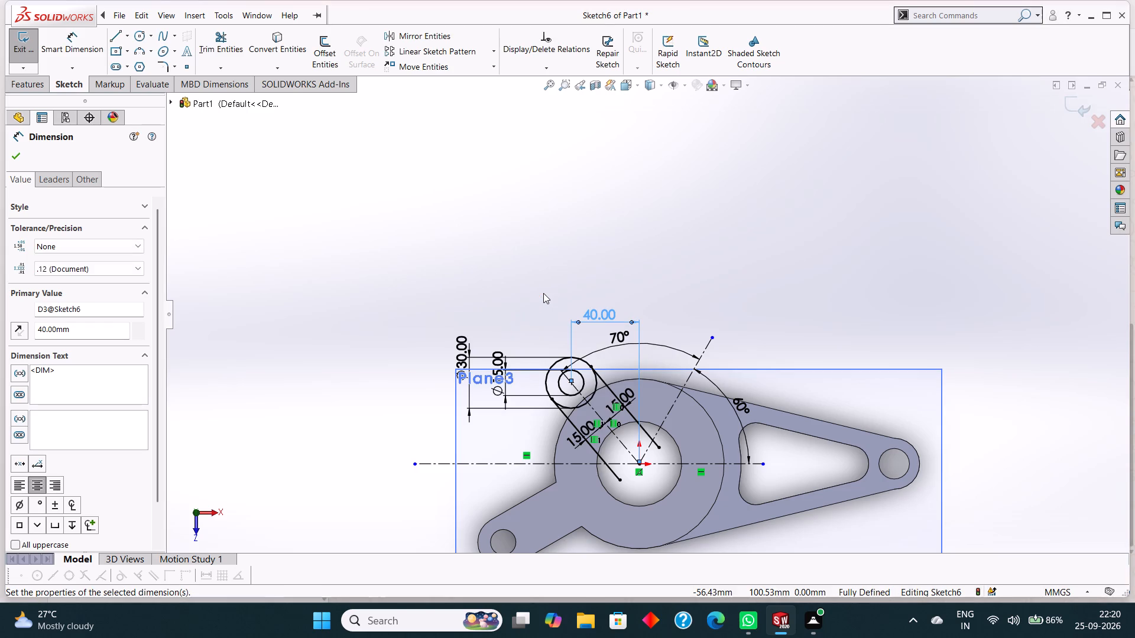
pyautogui.scroll(-3, 629, 433)
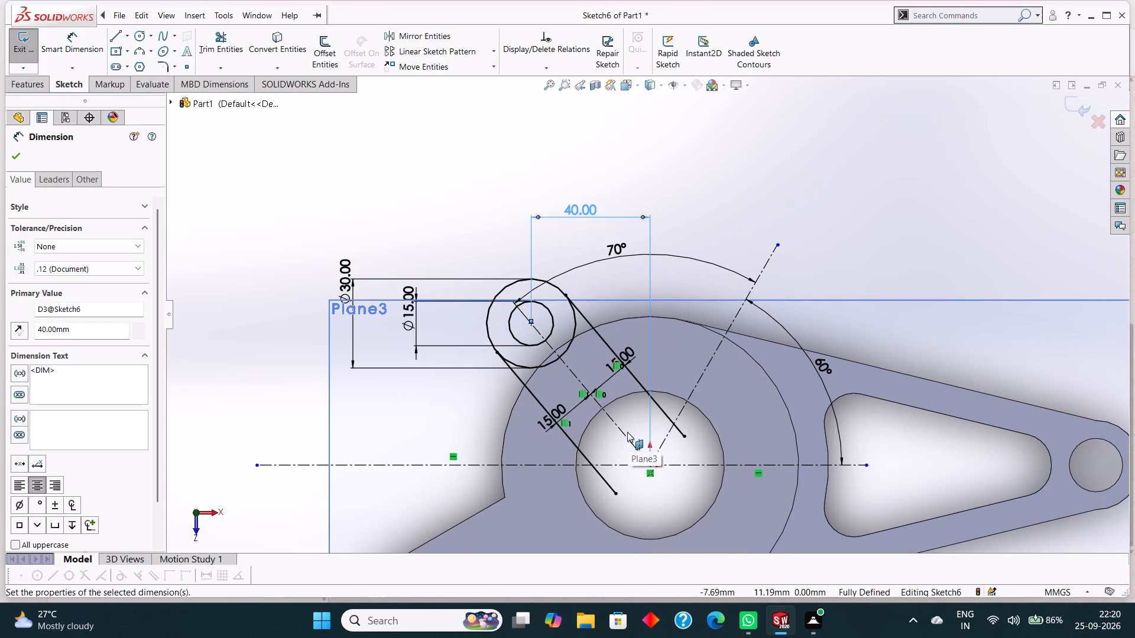
pyautogui.scroll(3, 627, 432)
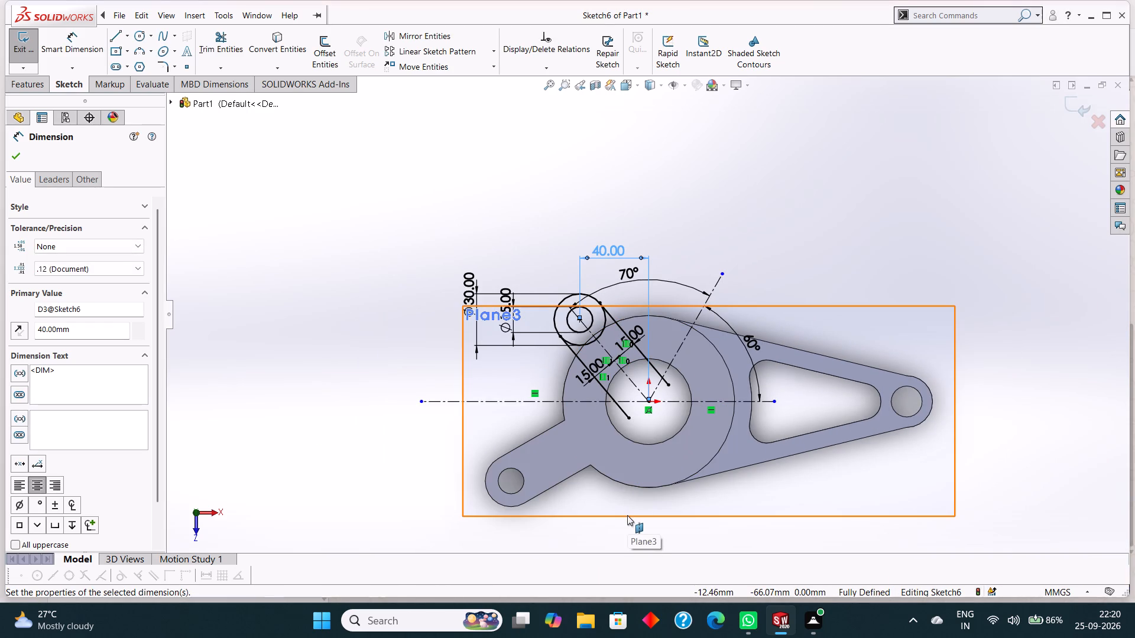
# Undo all the third arm's sketch work on Plane3, including its circles, offset lines, angled centerlines and the sketch itself.
pyautogui.moveTo(630, 519); pyautogui.dragTo(719, 454, button='middle')
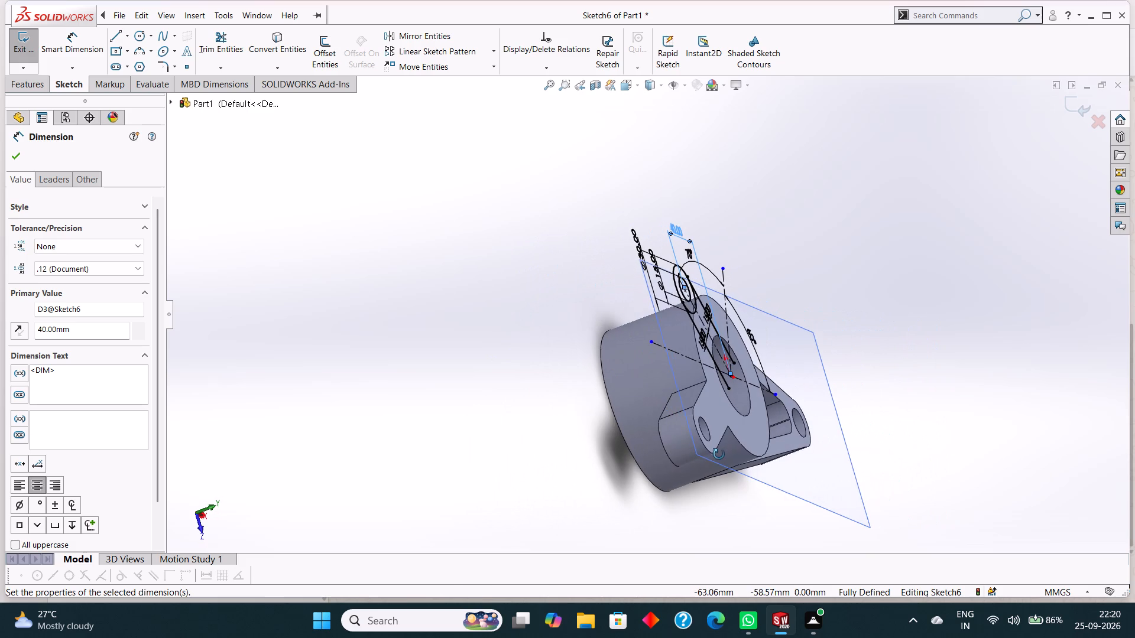
pyautogui.moveTo(719, 454); pyautogui.dragTo(638, 432, button='middle')
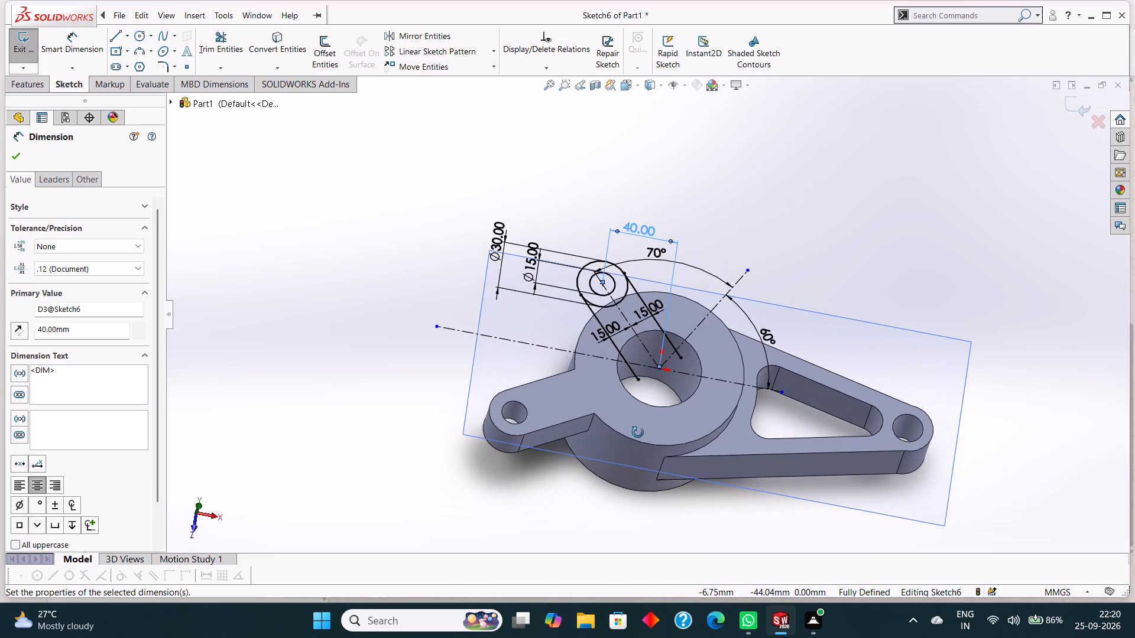
pyautogui.moveTo(638, 432); pyautogui.dragTo(688, 262, button='middle')
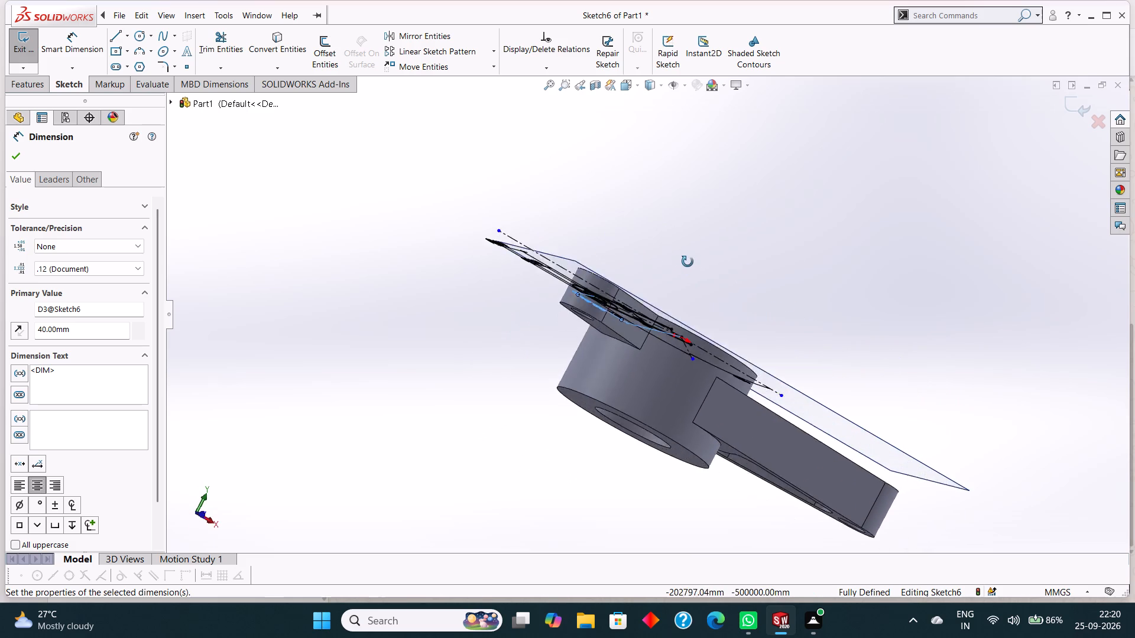
pyautogui.moveTo(688, 262); pyautogui.dragTo(702, 280, button='middle')
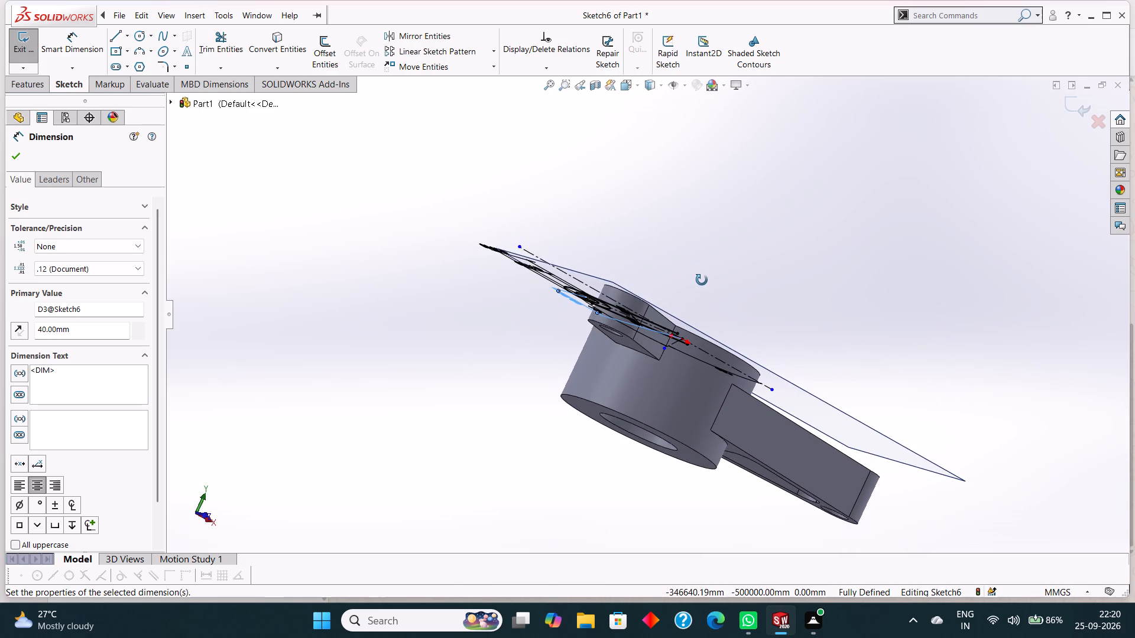
pyautogui.moveTo(702, 280); pyautogui.dragTo(651, 481, button='middle')
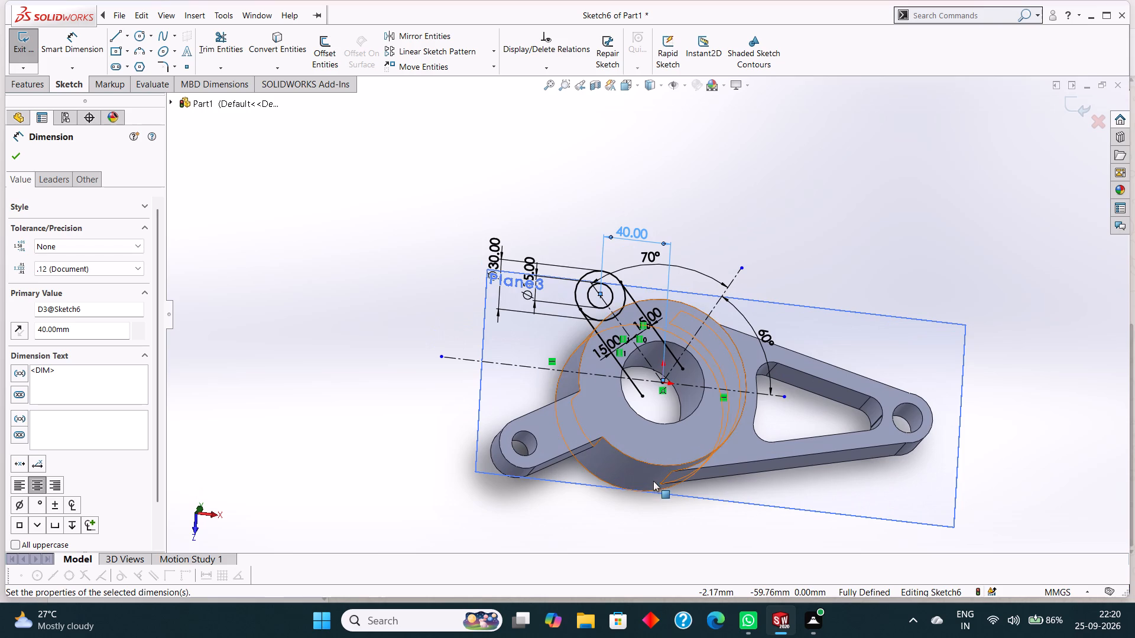
pyautogui.press('Escape')
pyautogui.hotkey('ctrl', 'z')
pyautogui.hotkey('ctrl', 'z')
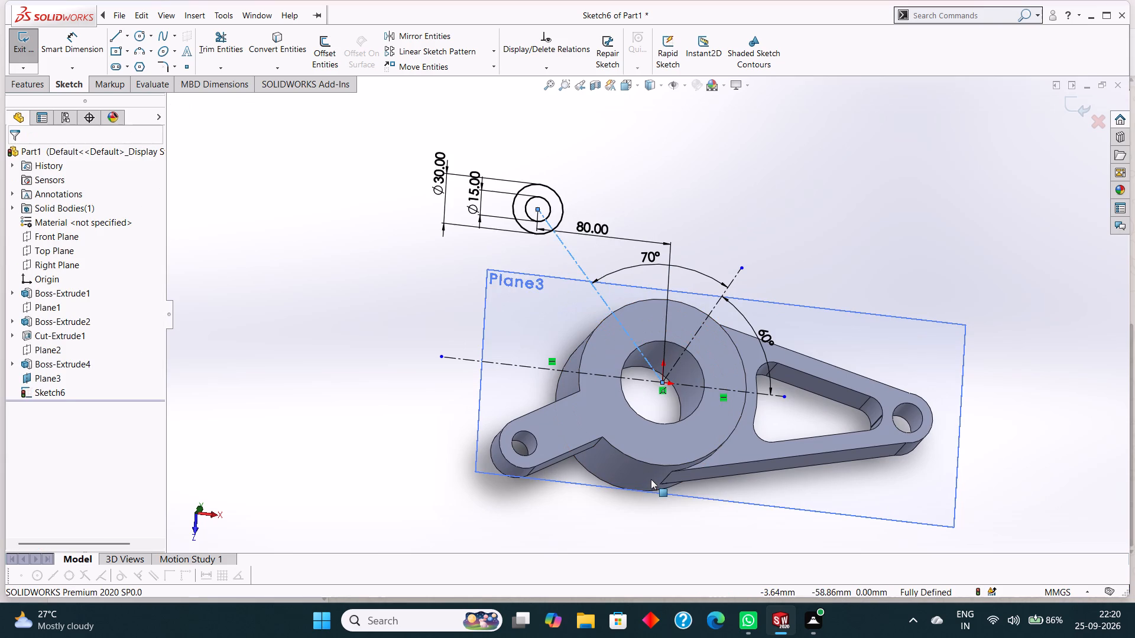
pyautogui.hotkey('ctrl', 'z')
pyautogui.hotkey('ctrl', 'z')
pyautogui.hotkey('ctrl', 'z')
pyautogui.hotkey('ctrl', 'z')
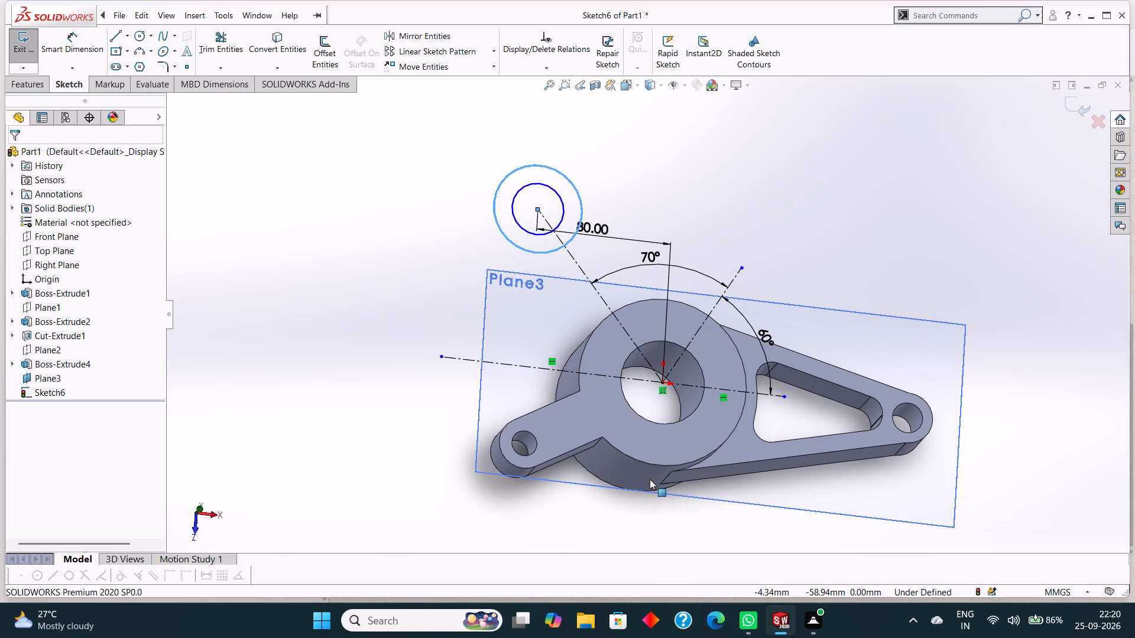
pyautogui.hotkey('ctrl', 'z')
pyautogui.hotkey('ctrl', 'z')
pyautogui.hotkey('ctrl', 'z')
pyautogui.hotkey('ctrl', 'z')
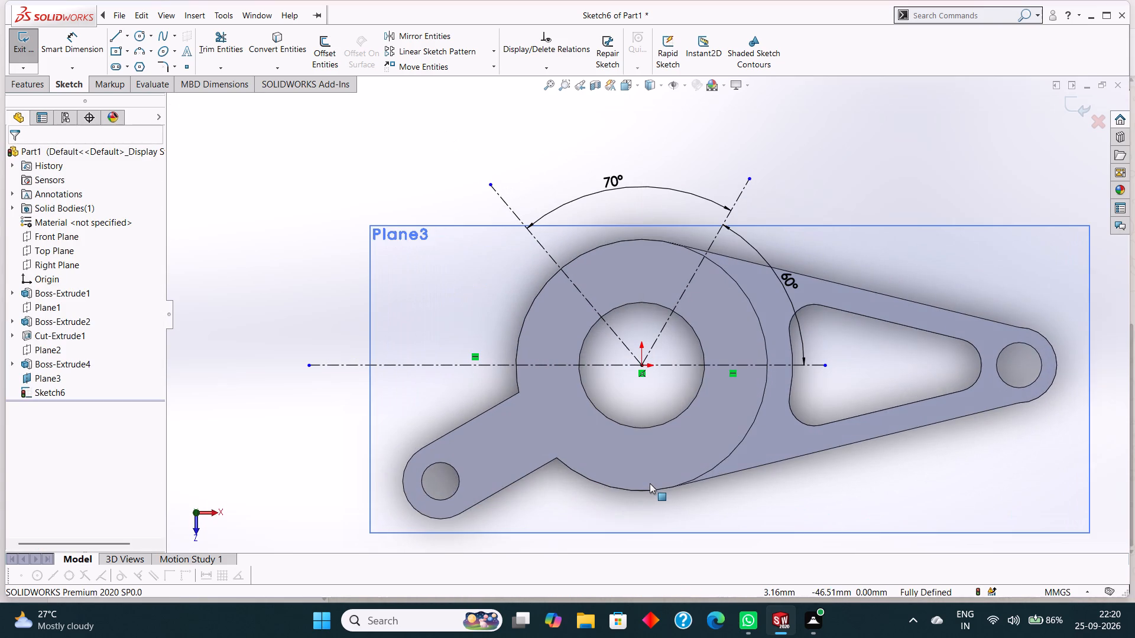
pyautogui.hotkey('ctrl', 'z')
pyautogui.hotkey('ctrl', 'z')
pyautogui.hotkey('ctrl', 'z')
pyautogui.hotkey('ctrl', 'z')
pyautogui.hotkey('ctrl', 'z')
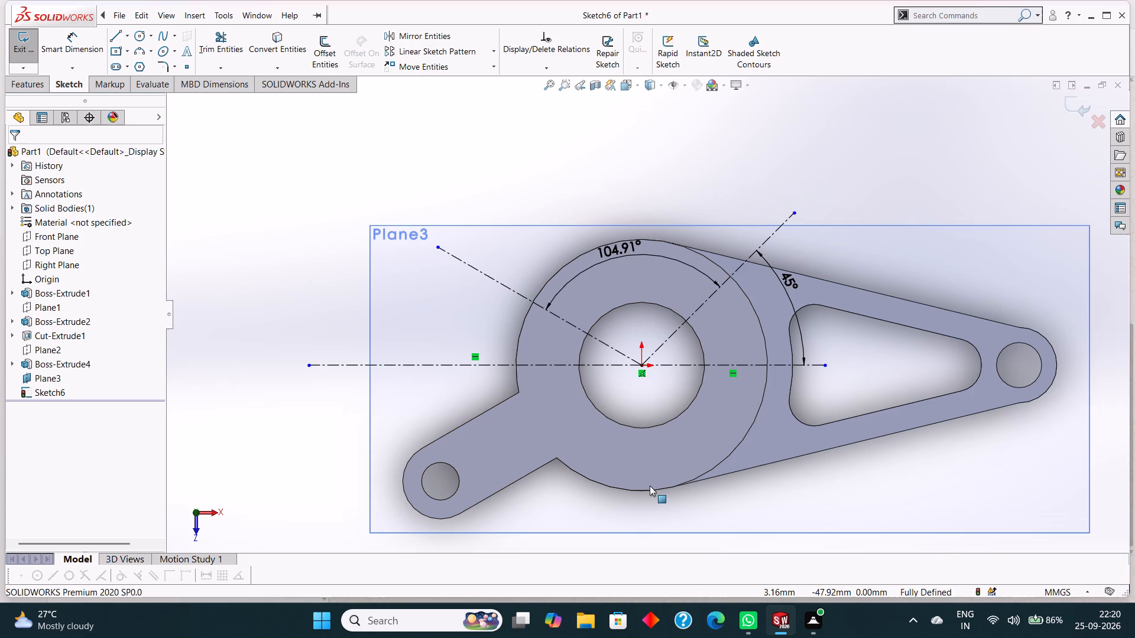
pyautogui.hotkey('ctrl', 'z')
pyautogui.hotkey('ctrl', 'z')
pyautogui.hotkey('ctrl', 'z')
pyautogui.hotkey('ctrl', 'z')
pyautogui.hotkey('ctrl', 'z')
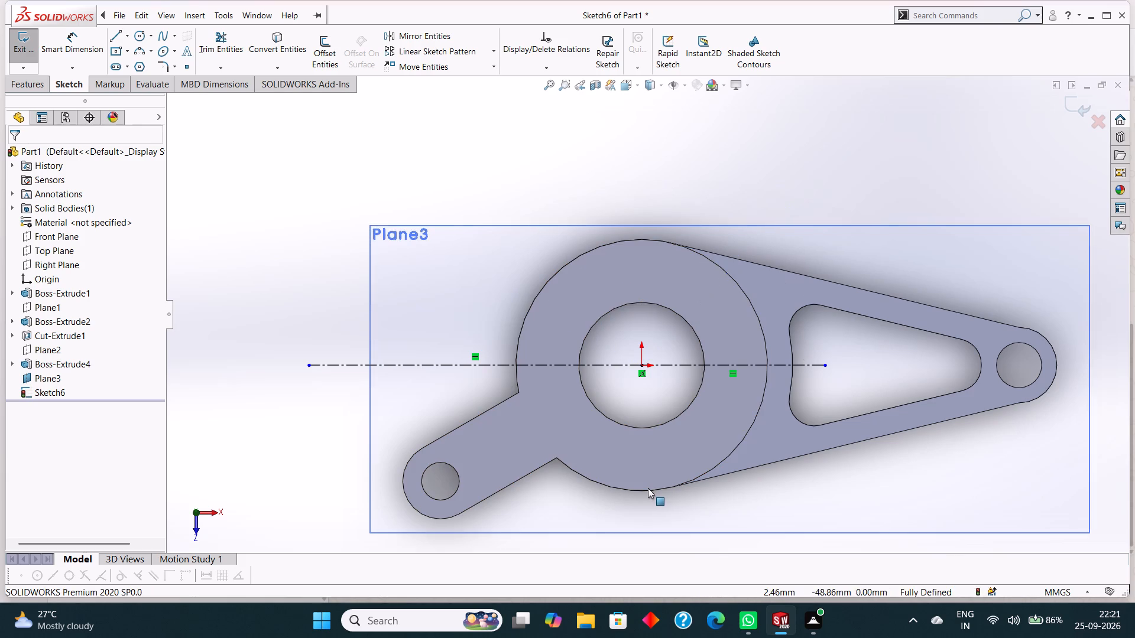
pyautogui.hotkey('ctrl', 'z')
pyautogui.hotkey('ctrl', 'z')
pyautogui.hotkey('ctrl', 'z')
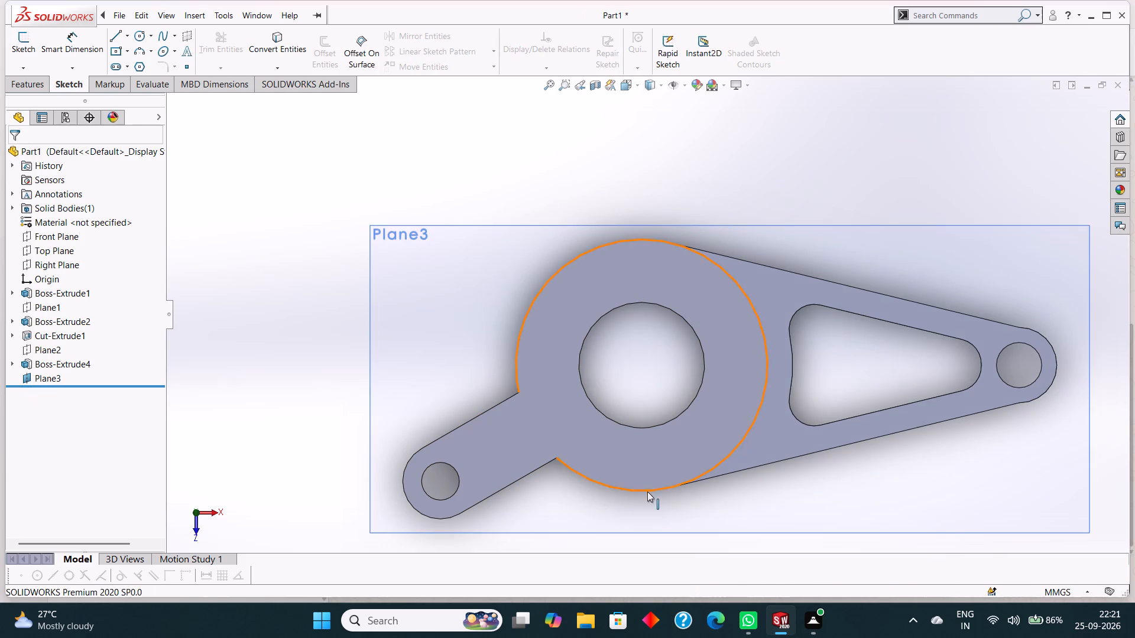
# Undo Plane3 and the second arm's extrusion to get back into that arm's sketch.
pyautogui.hotkey('ctrl', 'z')
pyautogui.hotkey('ctrl', 'z')
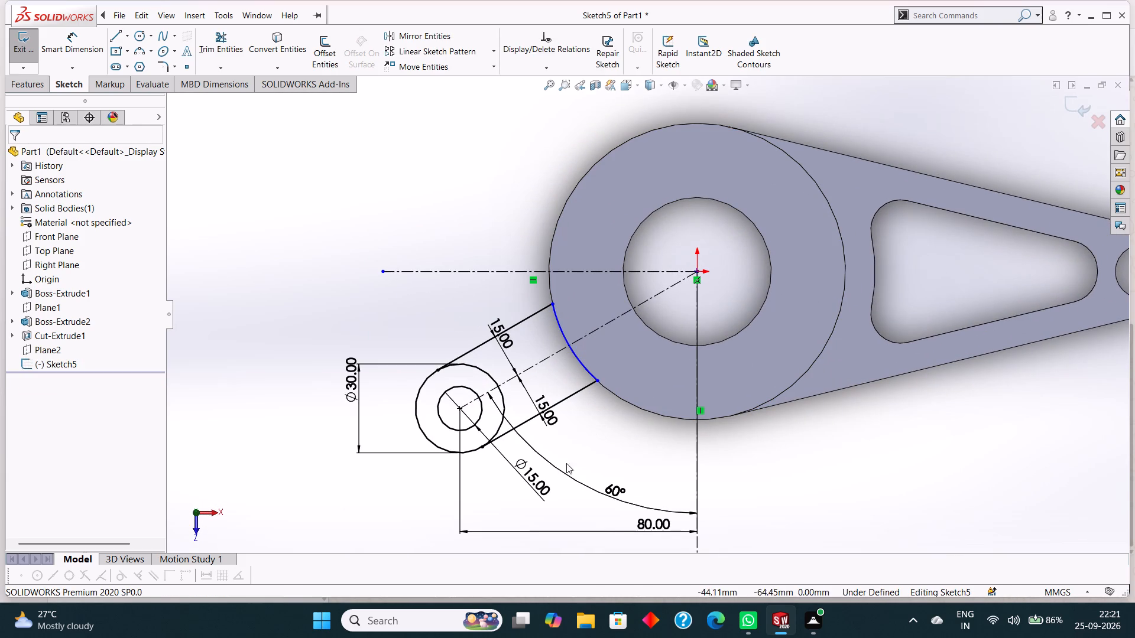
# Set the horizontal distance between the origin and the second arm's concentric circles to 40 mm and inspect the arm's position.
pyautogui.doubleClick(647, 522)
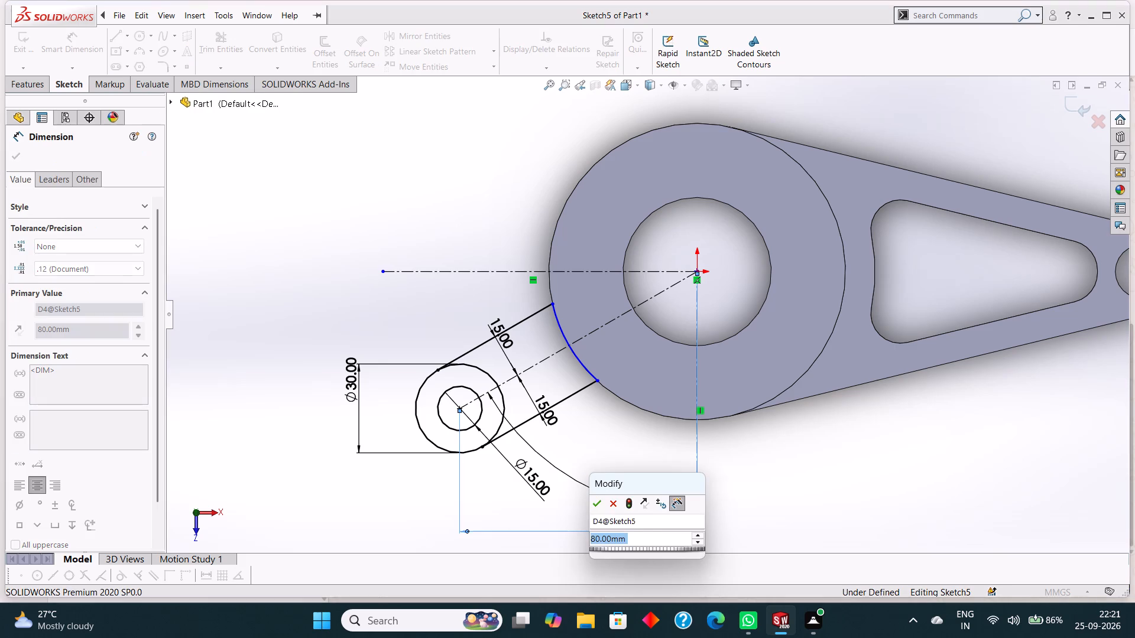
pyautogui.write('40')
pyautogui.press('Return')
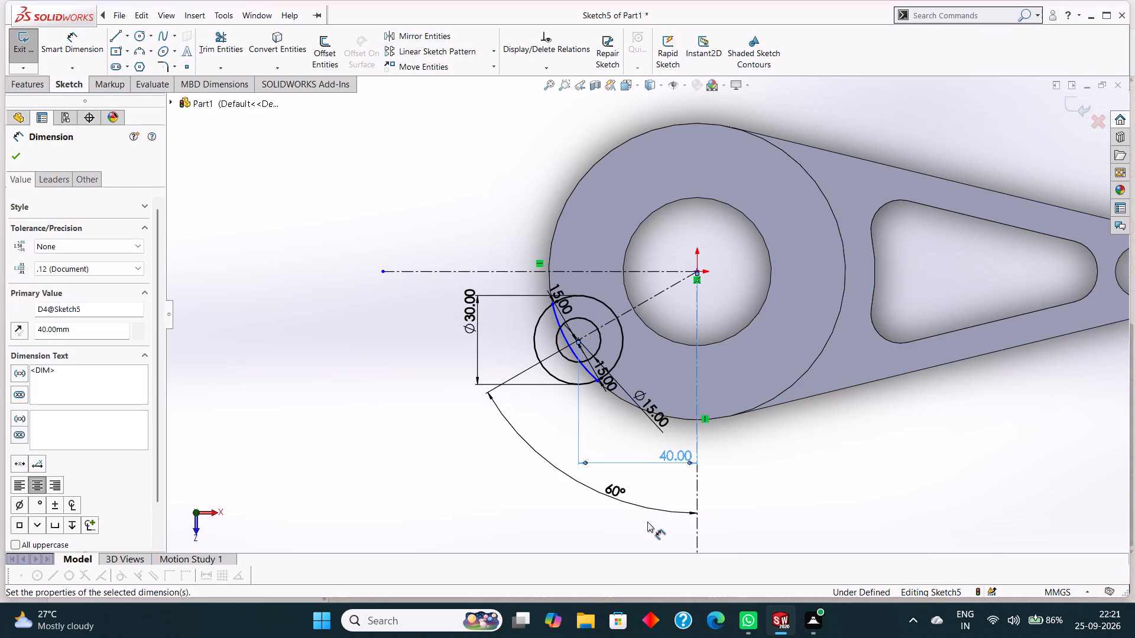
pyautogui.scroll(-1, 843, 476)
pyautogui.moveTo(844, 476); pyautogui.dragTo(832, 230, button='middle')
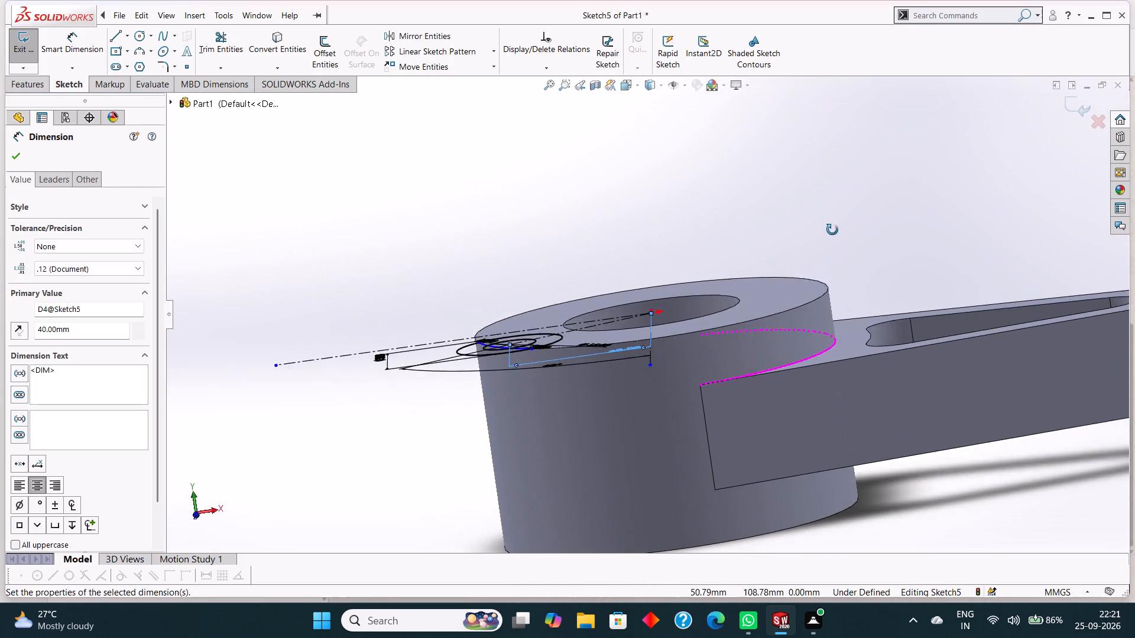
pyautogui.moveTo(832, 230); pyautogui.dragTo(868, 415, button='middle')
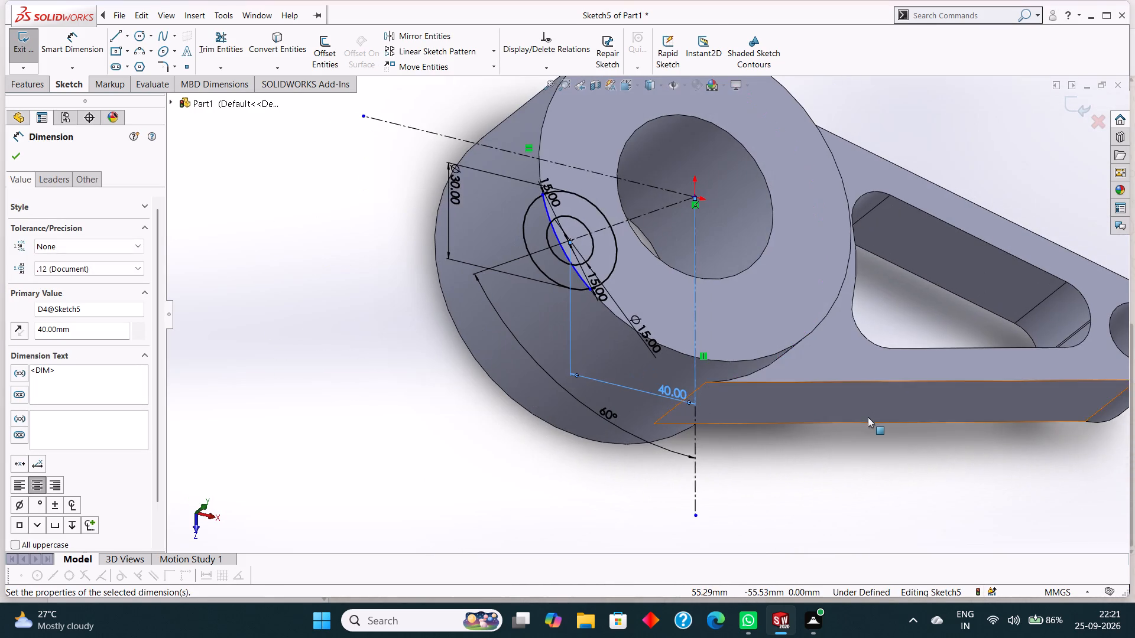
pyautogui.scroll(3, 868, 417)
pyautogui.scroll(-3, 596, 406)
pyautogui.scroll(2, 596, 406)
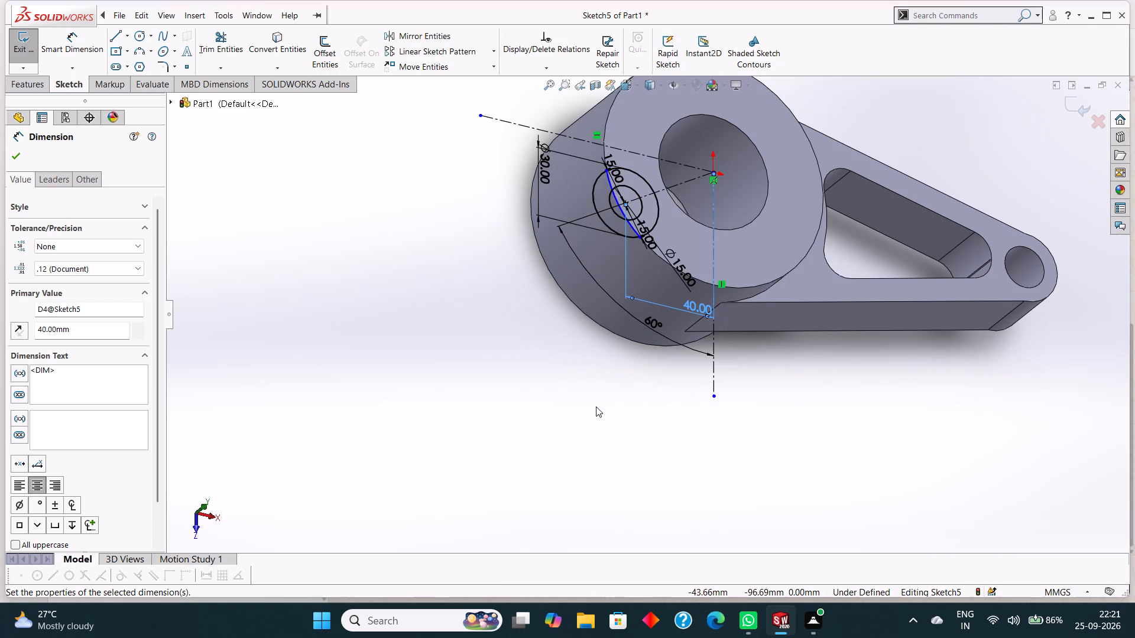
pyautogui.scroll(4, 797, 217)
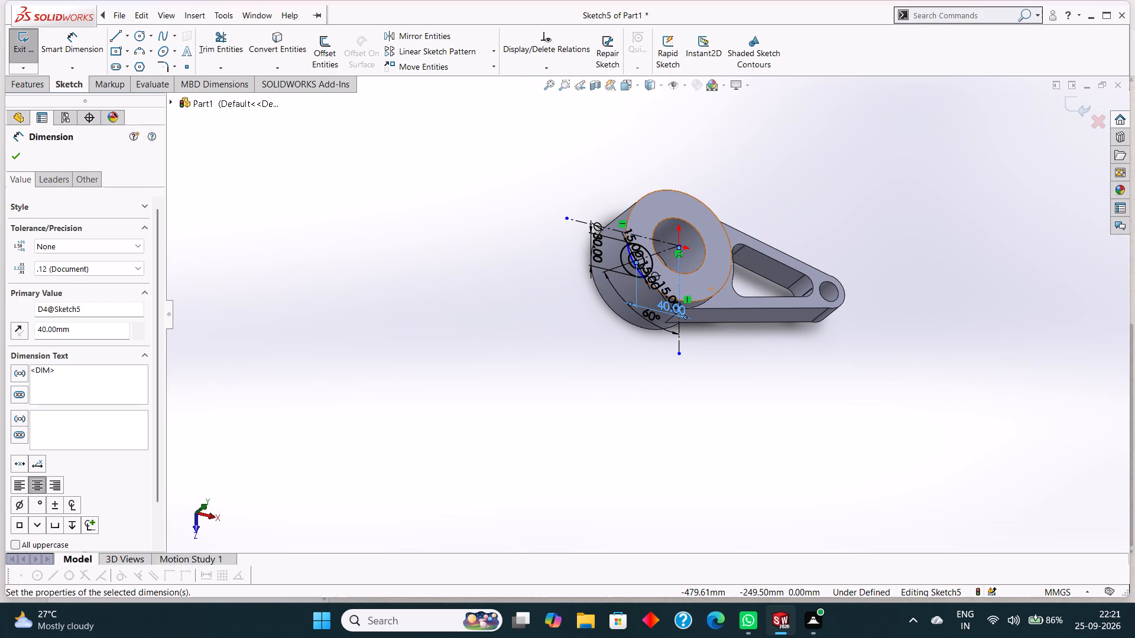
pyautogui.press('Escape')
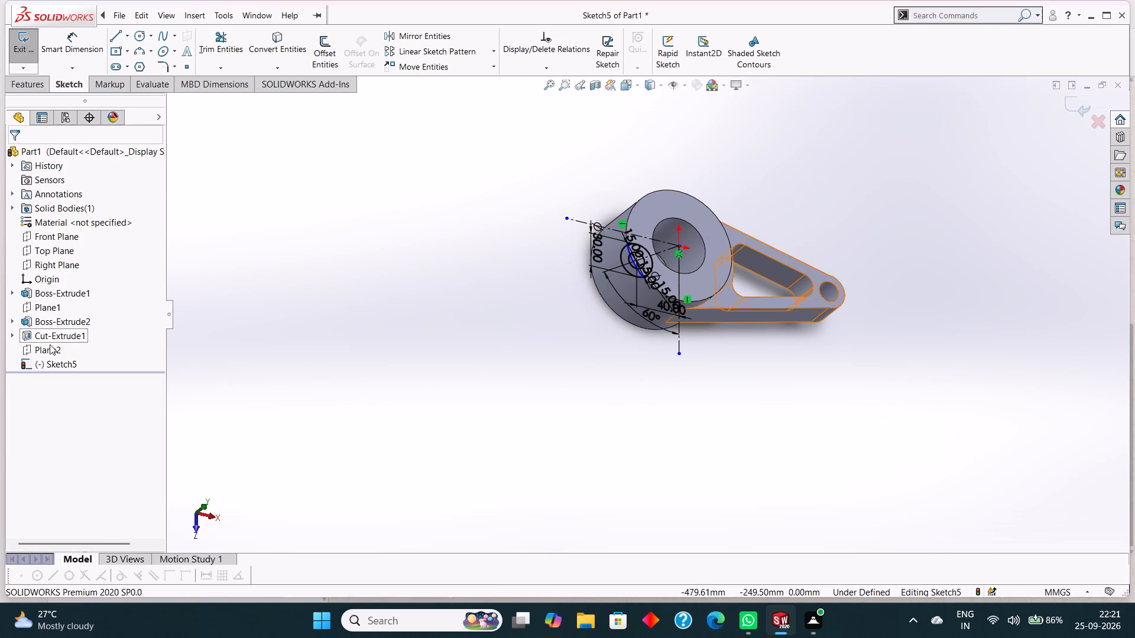
# Show Plane2 and orient the view normal to it.
pyautogui.click(50, 346)
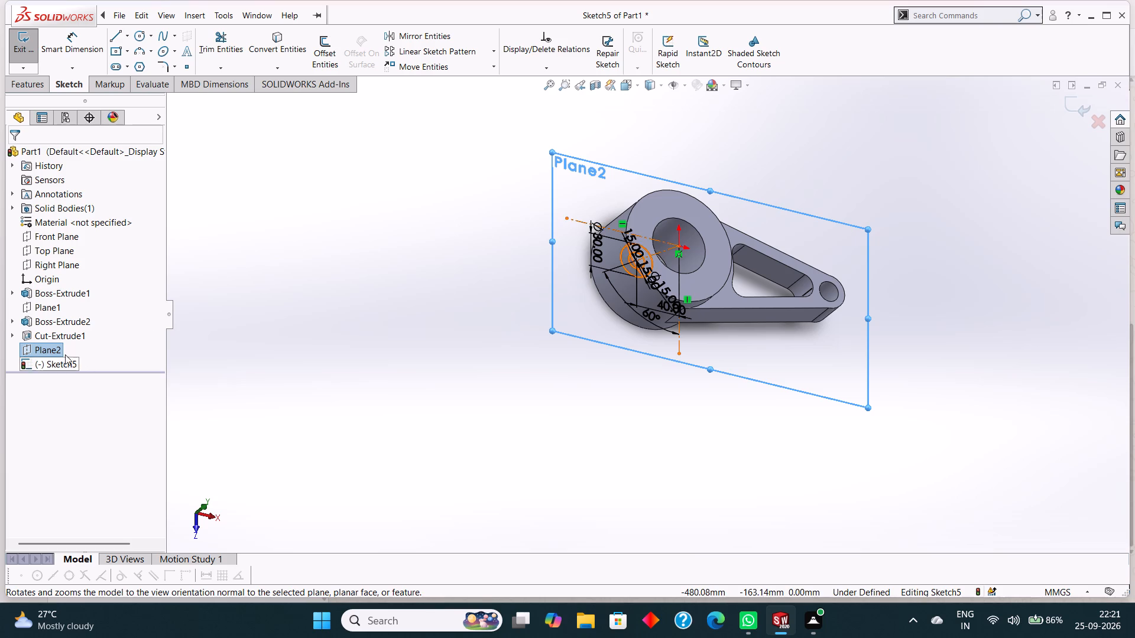
pyautogui.rightClick(55, 346)
pyautogui.click(85, 326)
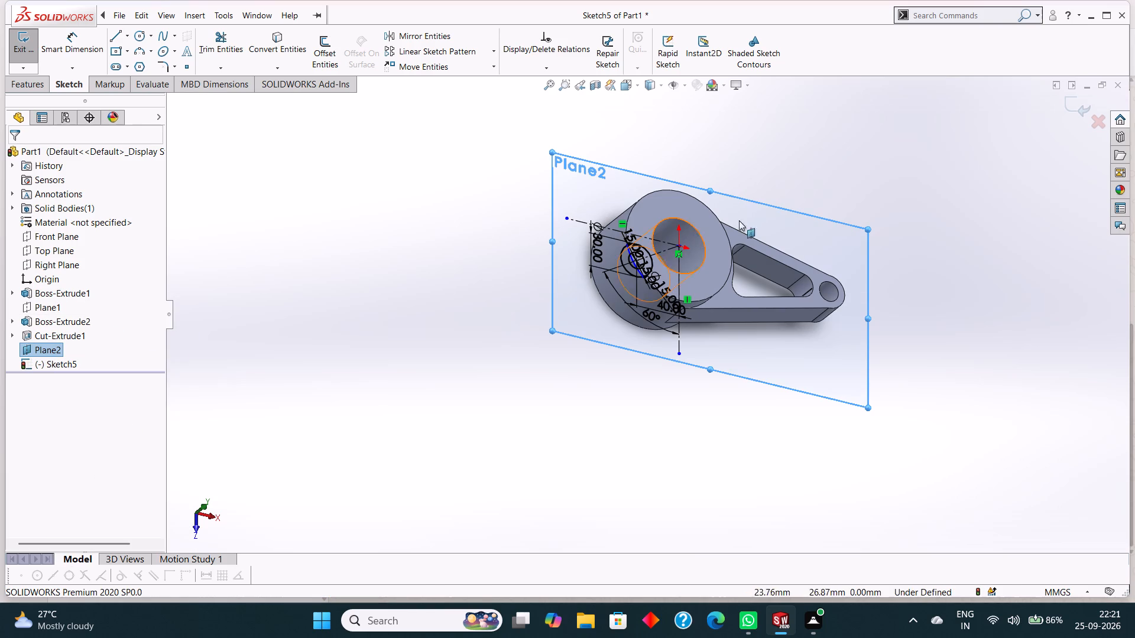
pyautogui.click(781, 213)
pyautogui.hotkey('ctrl', '8')
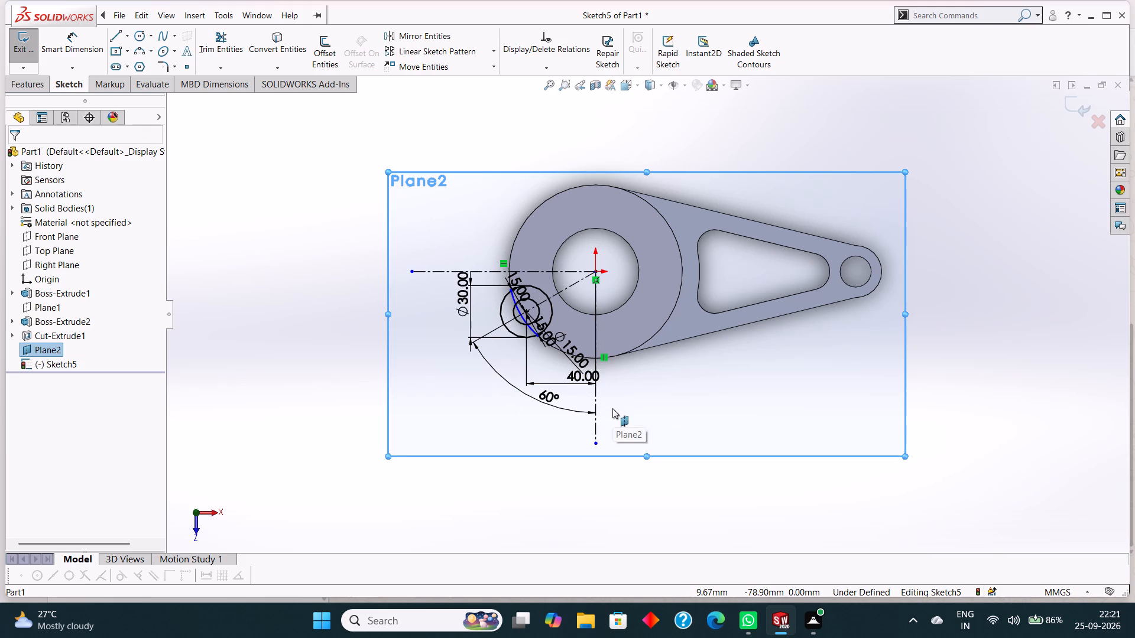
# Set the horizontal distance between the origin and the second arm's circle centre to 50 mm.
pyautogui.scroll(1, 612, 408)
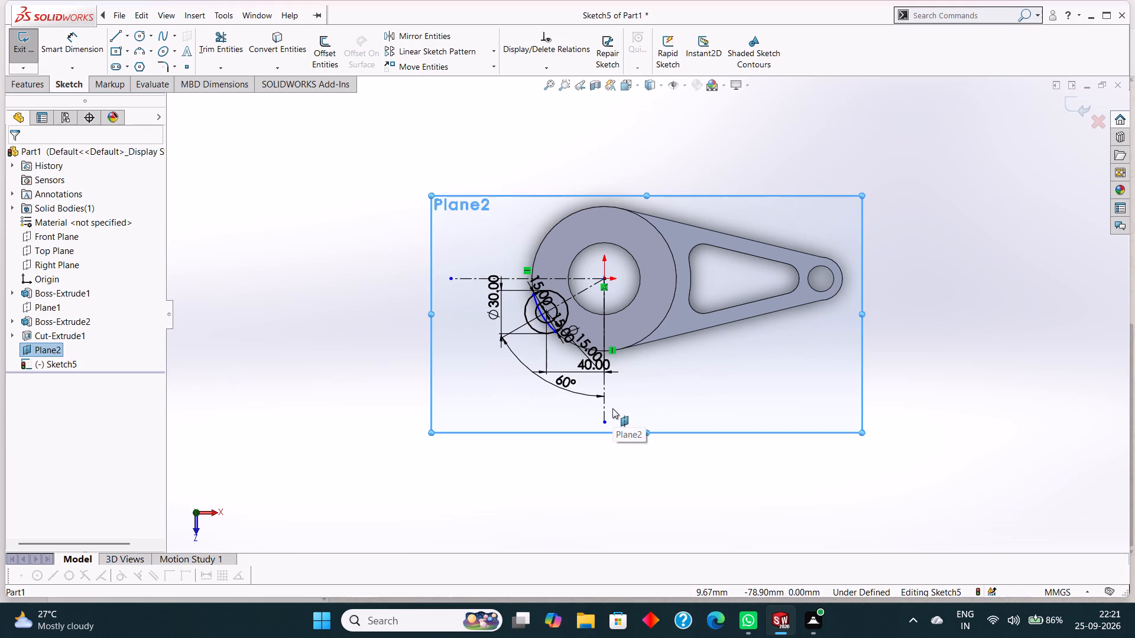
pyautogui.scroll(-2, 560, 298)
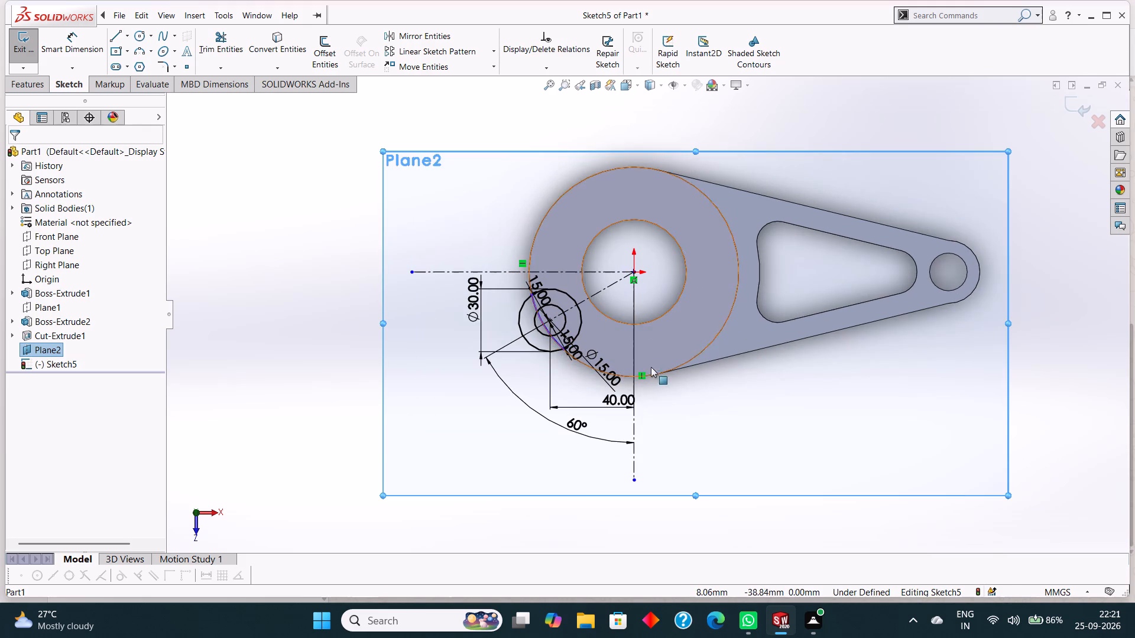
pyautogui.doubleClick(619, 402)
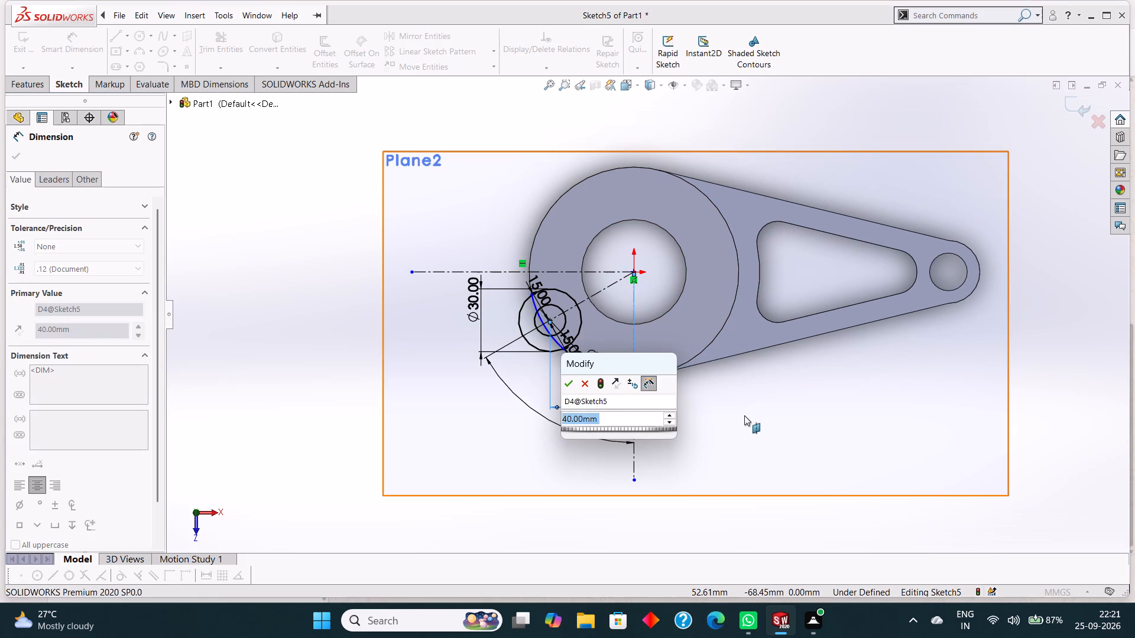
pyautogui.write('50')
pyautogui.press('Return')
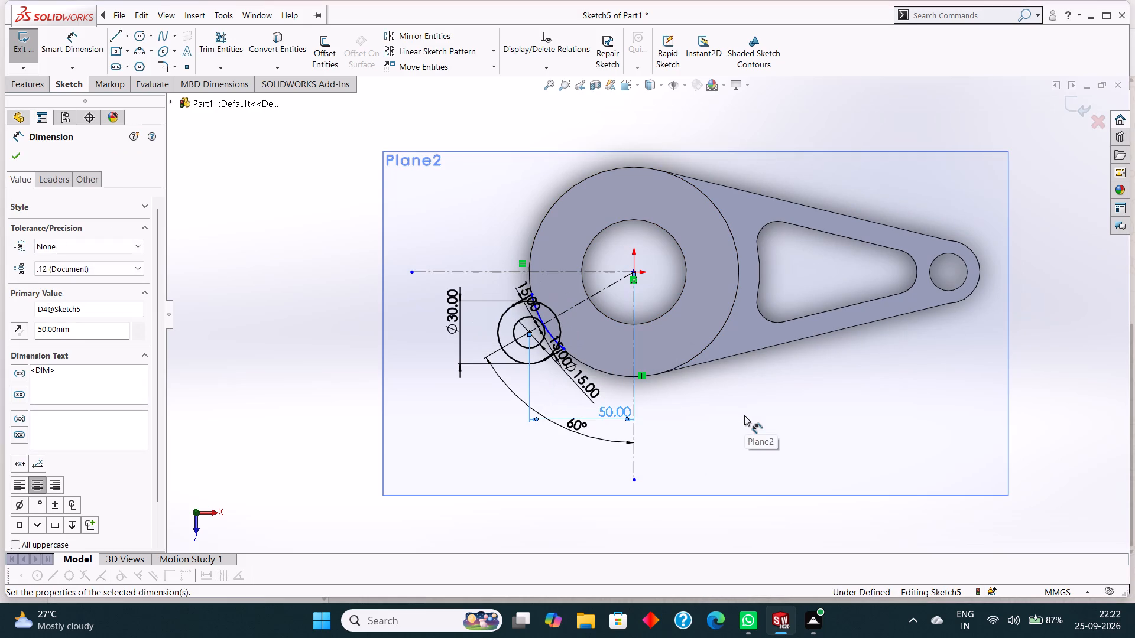
# Set the horizontal distance between the origin and the second arm's circle centre to 60 mm and inspect the arm's shape.
pyautogui.moveTo(780, 429); pyautogui.dragTo(774, 251, button='middle')
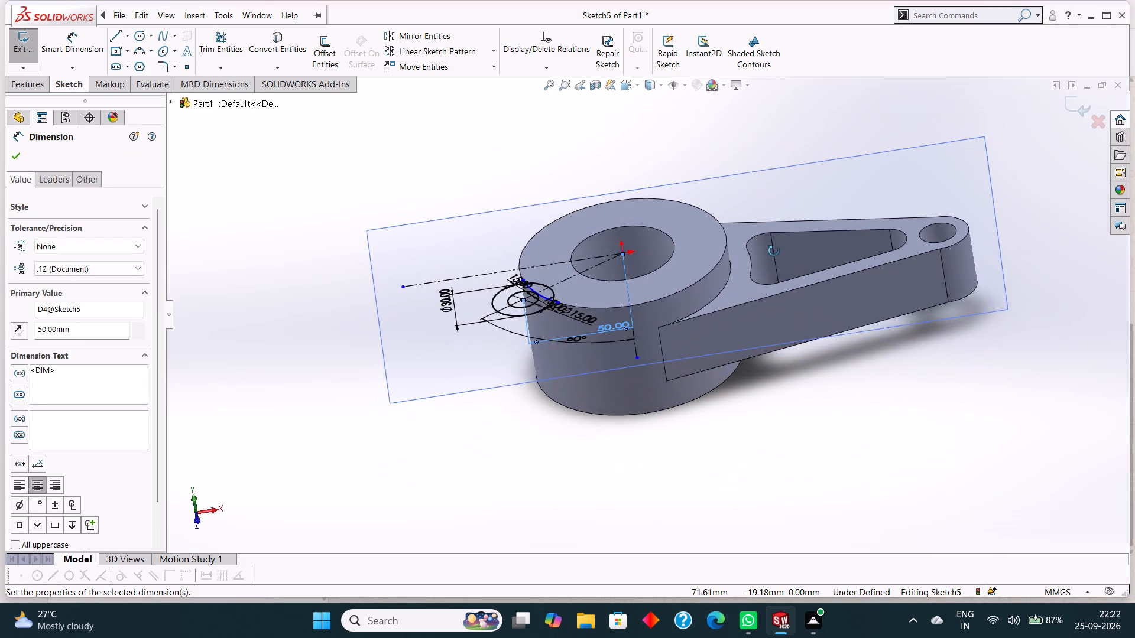
pyautogui.moveTo(774, 251); pyautogui.dragTo(769, 416, button='middle')
pyautogui.scroll(-6, 488, 259)
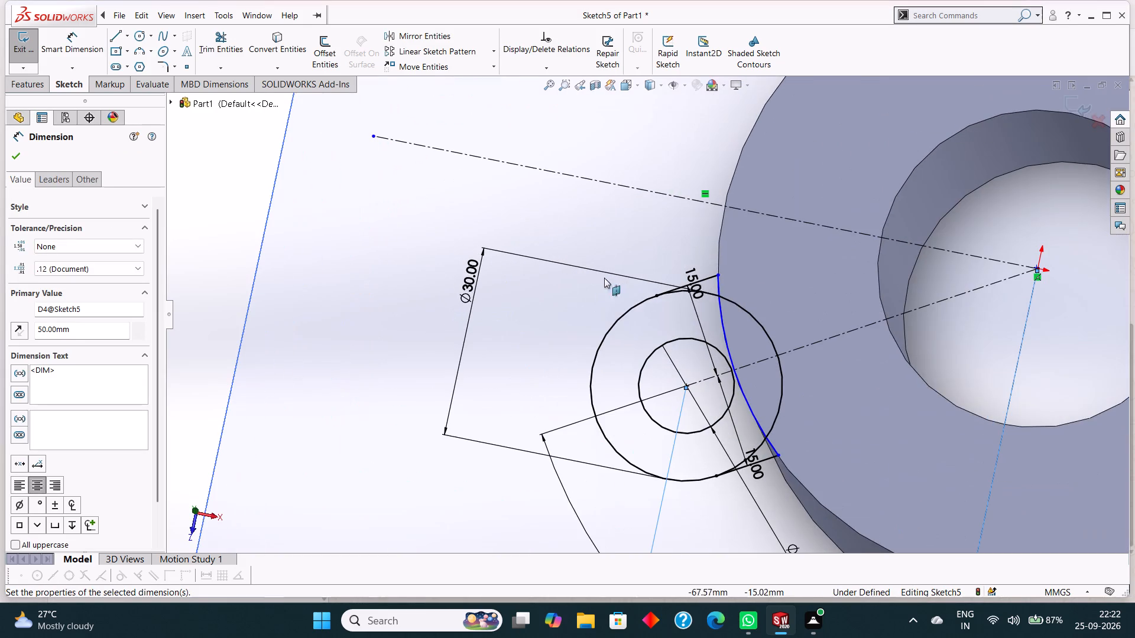
pyautogui.scroll(-3, 816, 330)
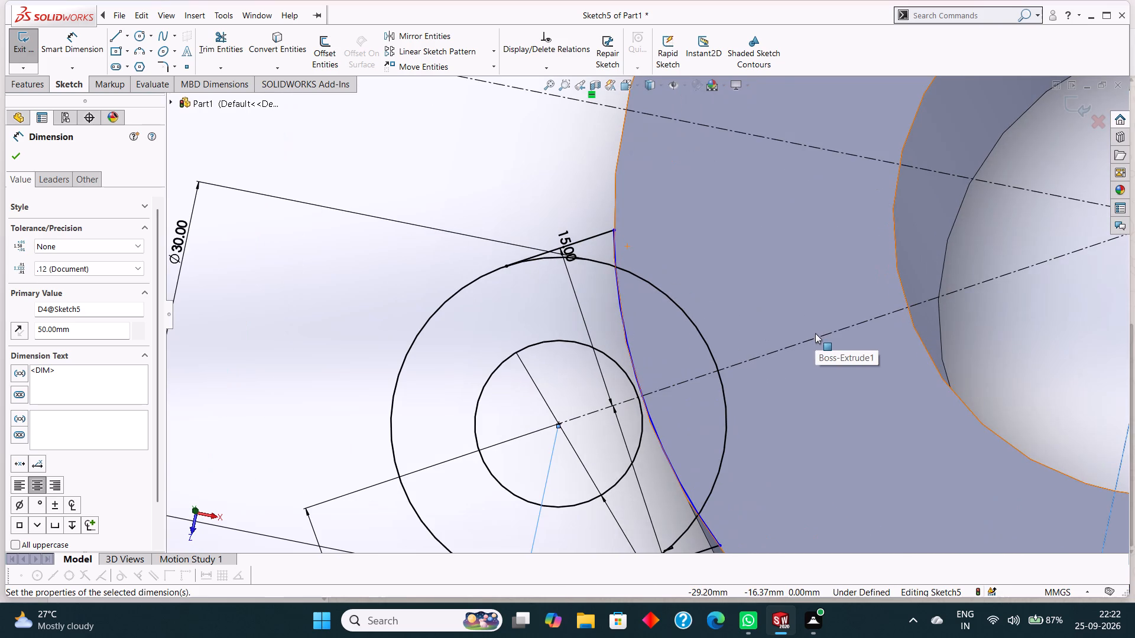
pyautogui.scroll(3, 812, 335)
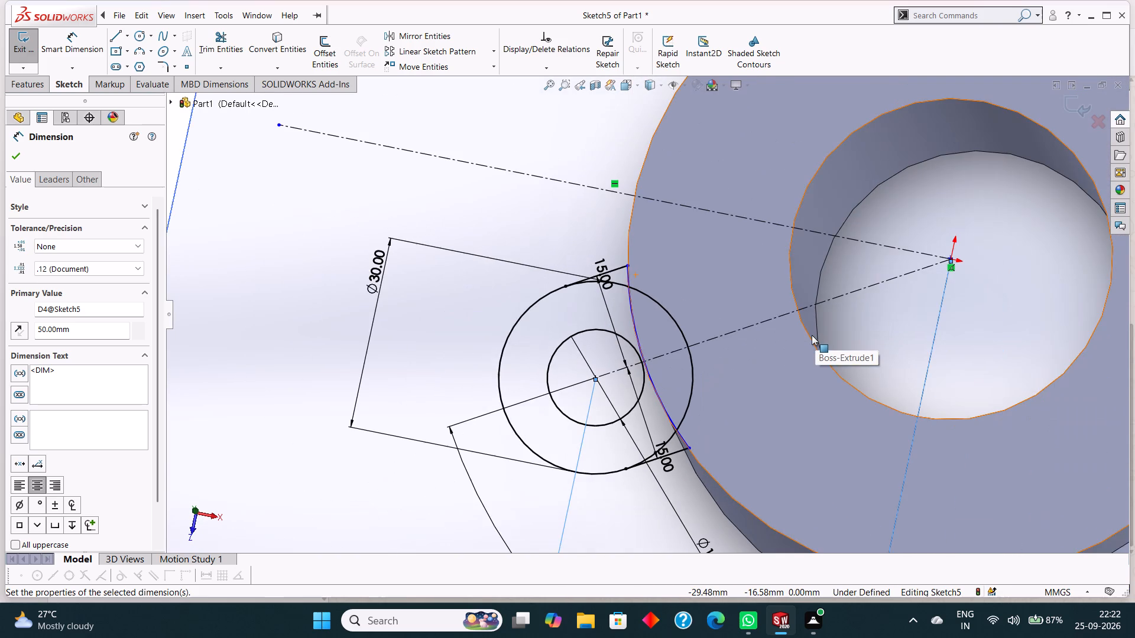
pyautogui.scroll(5, 812, 335)
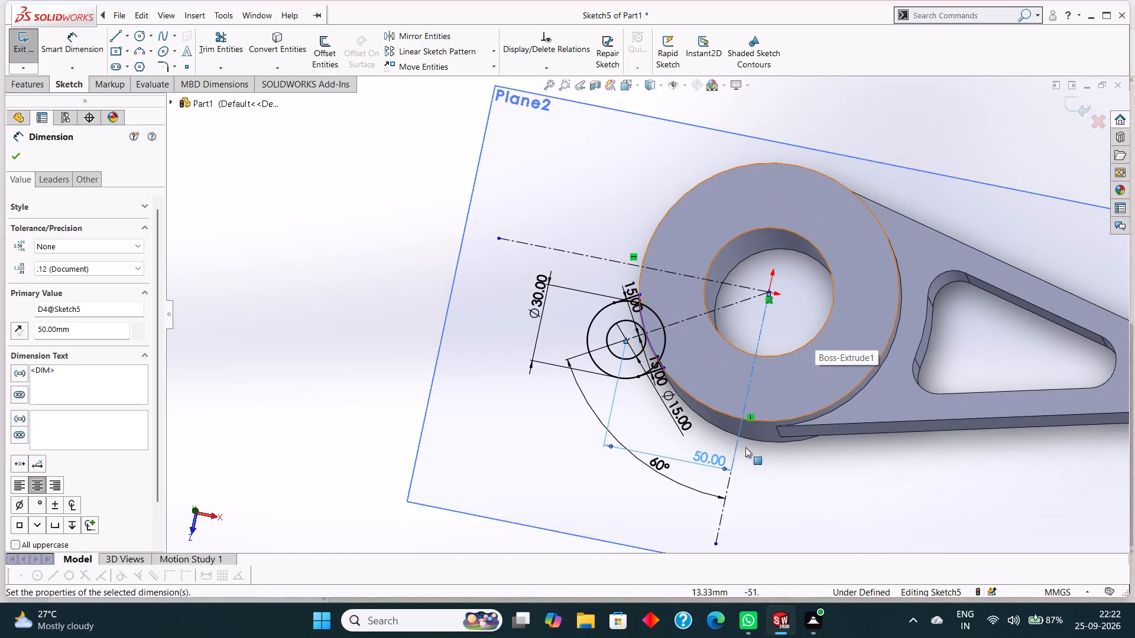
pyautogui.doubleClick(702, 458)
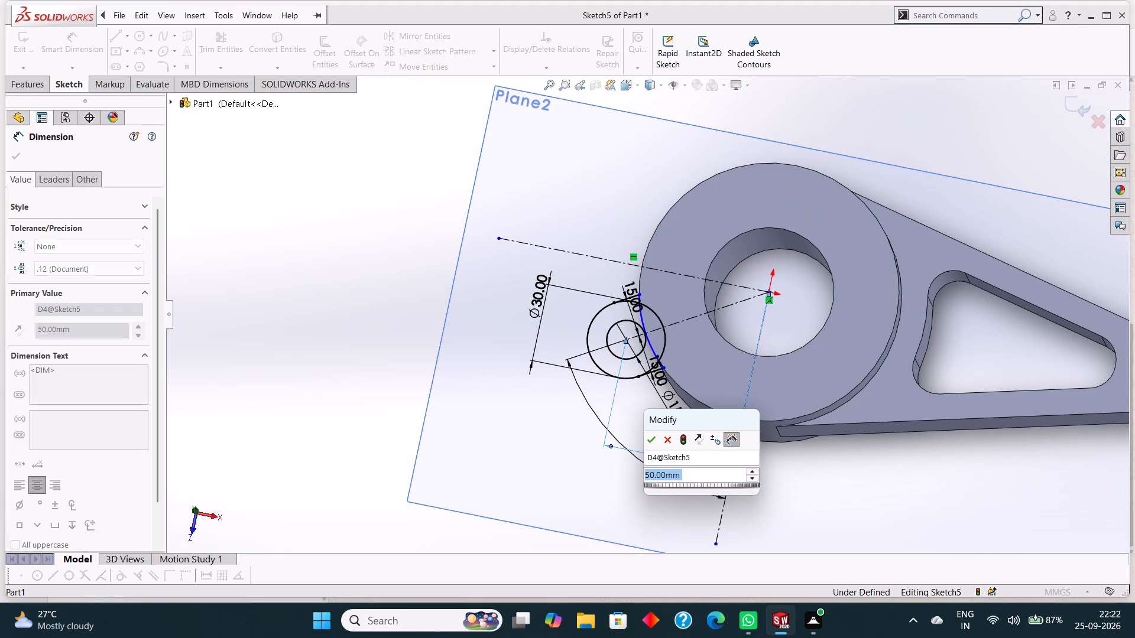
pyautogui.write('60')
pyautogui.press('Return')
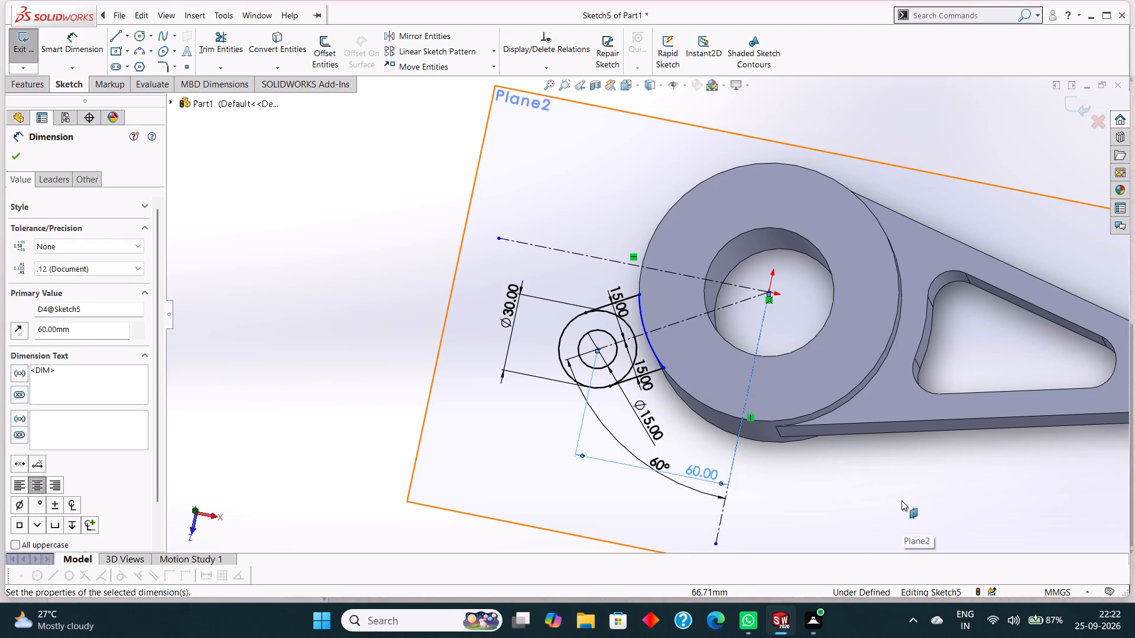
pyautogui.moveTo(902, 494); pyautogui.dragTo(960, 263, button='middle')
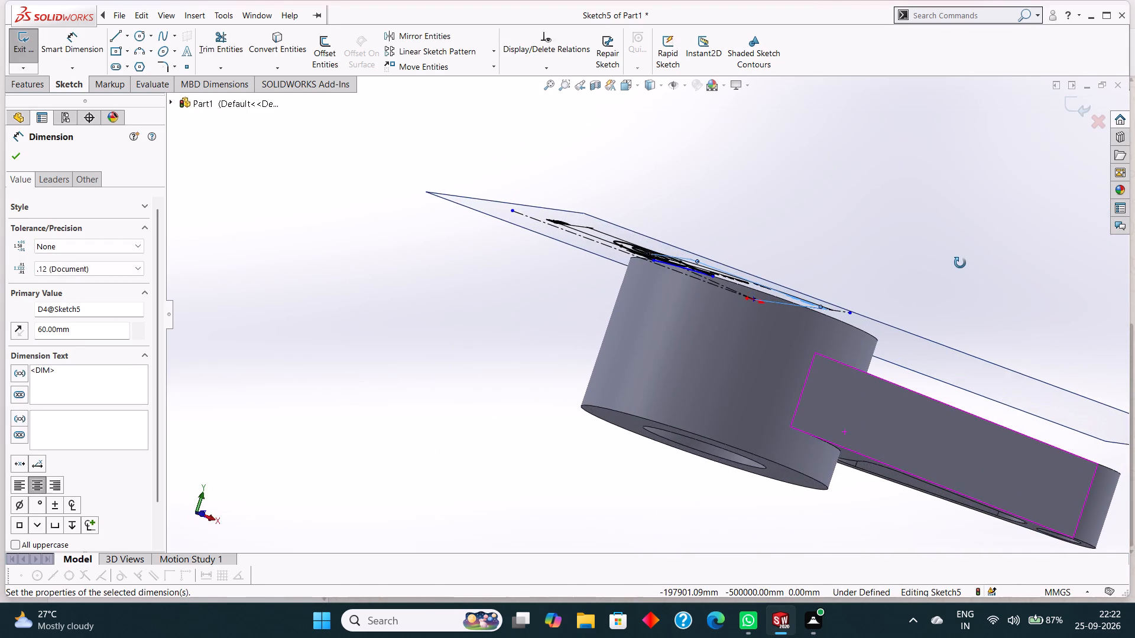
pyautogui.moveTo(960, 263); pyautogui.dragTo(937, 455, button='middle')
pyautogui.scroll(1, 960, 263)
pyautogui.scroll(-1, 938, 455)
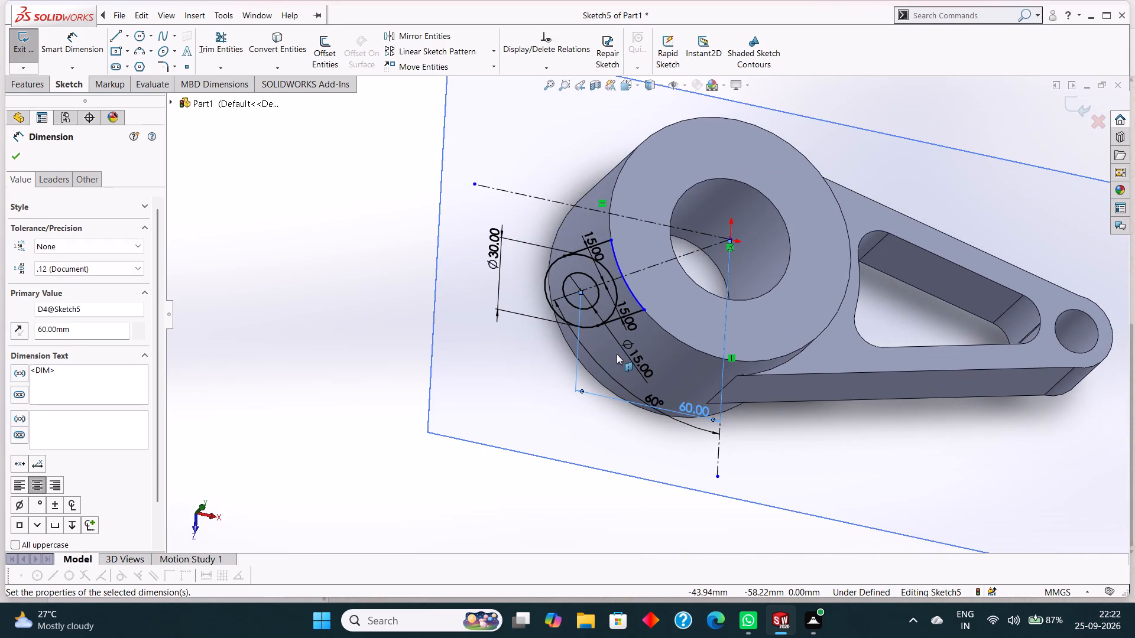
# Trim away the inner arc of the second arm's 30 mm circle between the two parallel side lines, viewing the sketch normal to Plane2.
pyautogui.scroll(3, 617, 354)
pyautogui.click(831, 213)
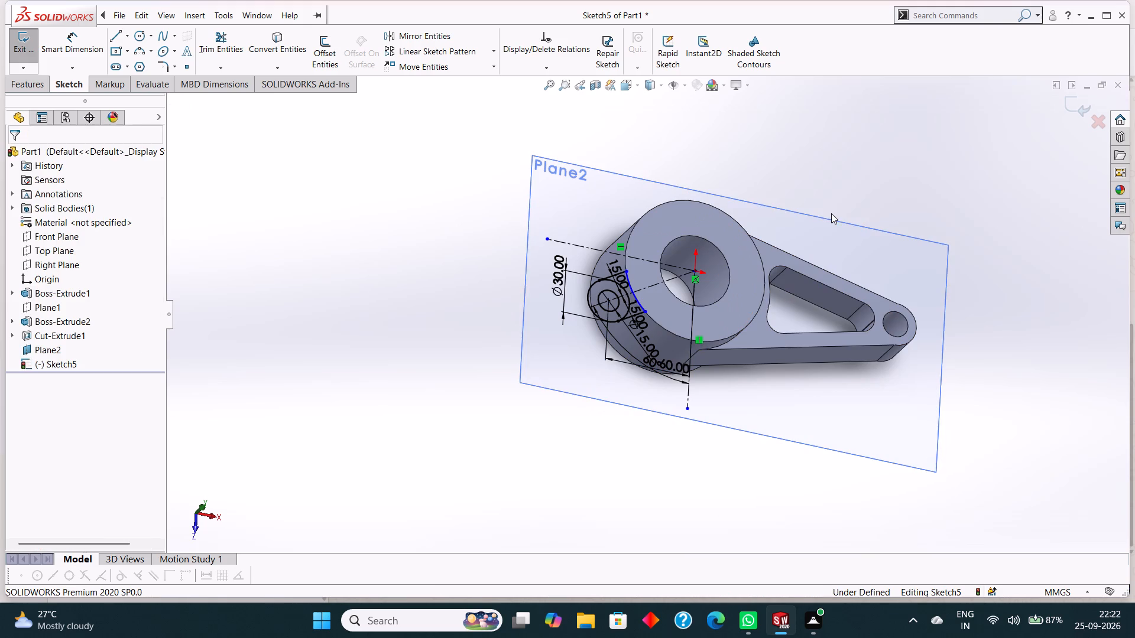
pyautogui.click(836, 223)
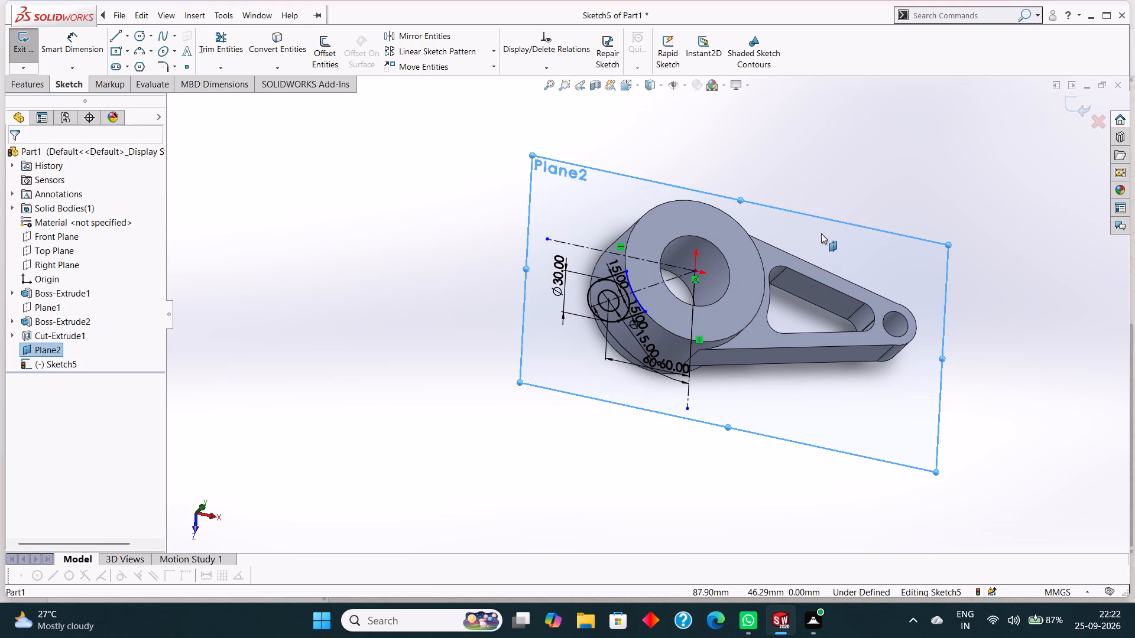
pyautogui.hotkey('ctrl', '8')
pyautogui.scroll(-2, 546, 342)
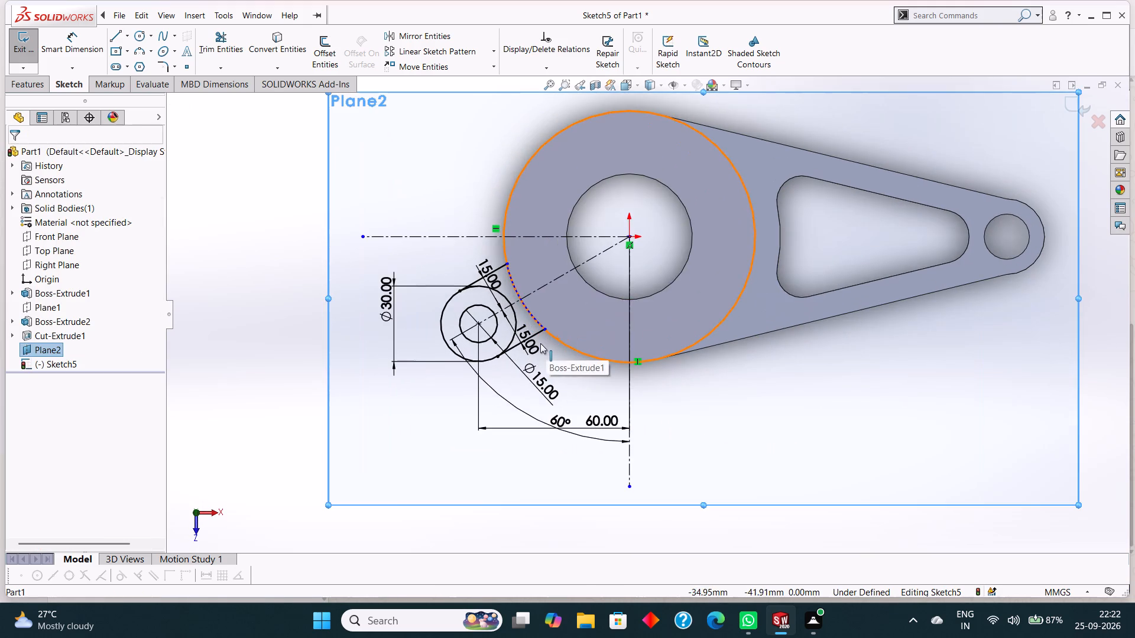
pyautogui.scroll(-3, 539, 345)
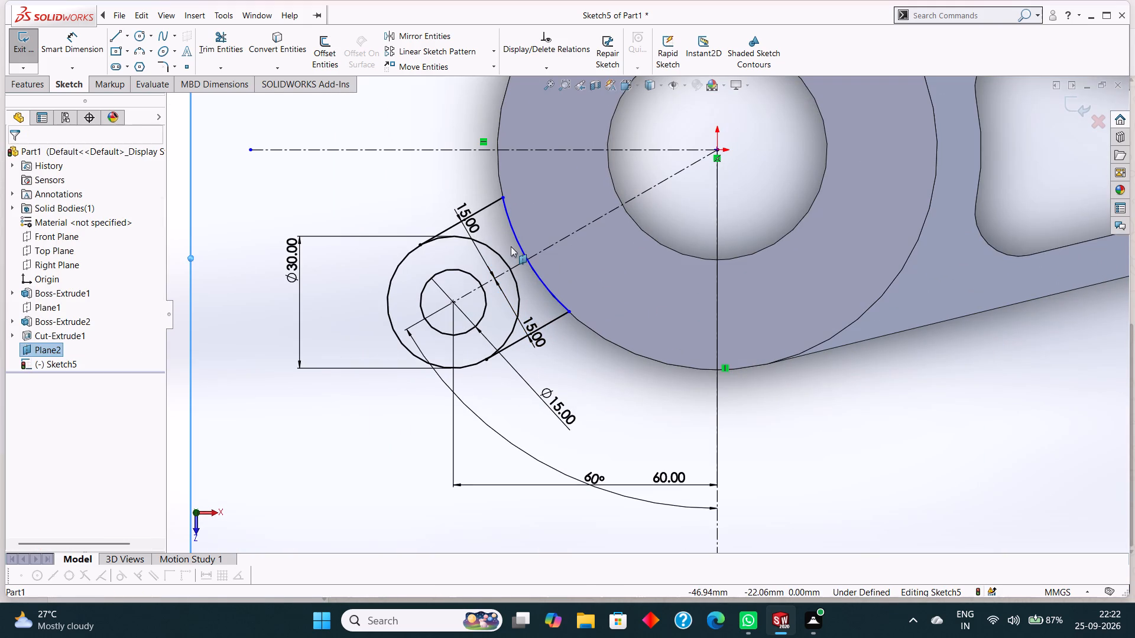
pyautogui.click(234, 36)
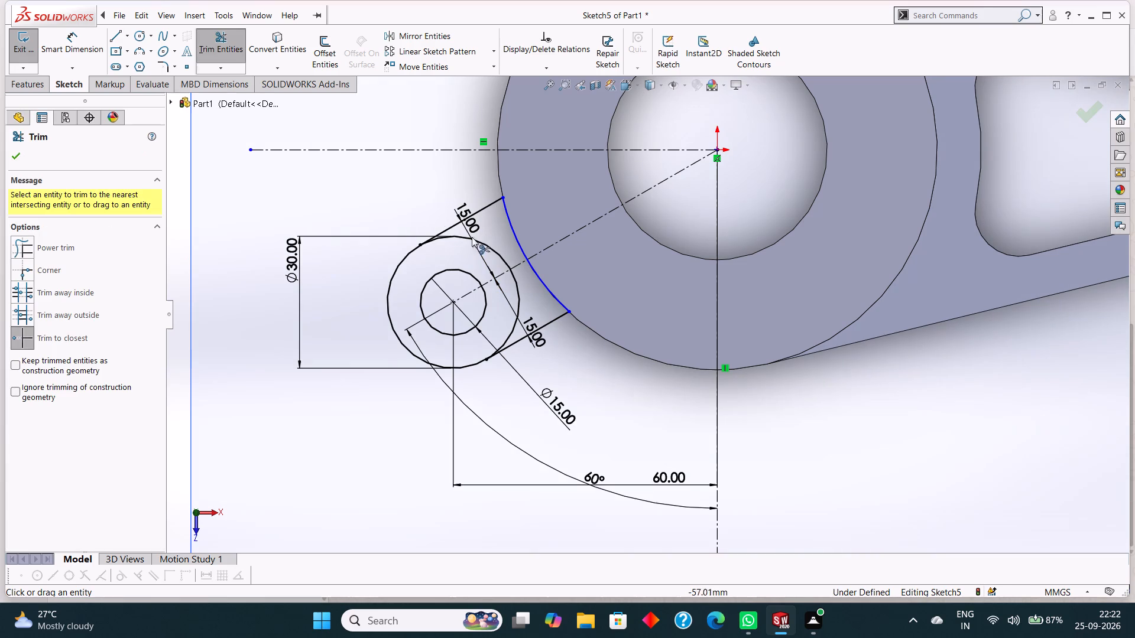
pyautogui.click(489, 244)
pyautogui.scroll(-2, 473, 237)
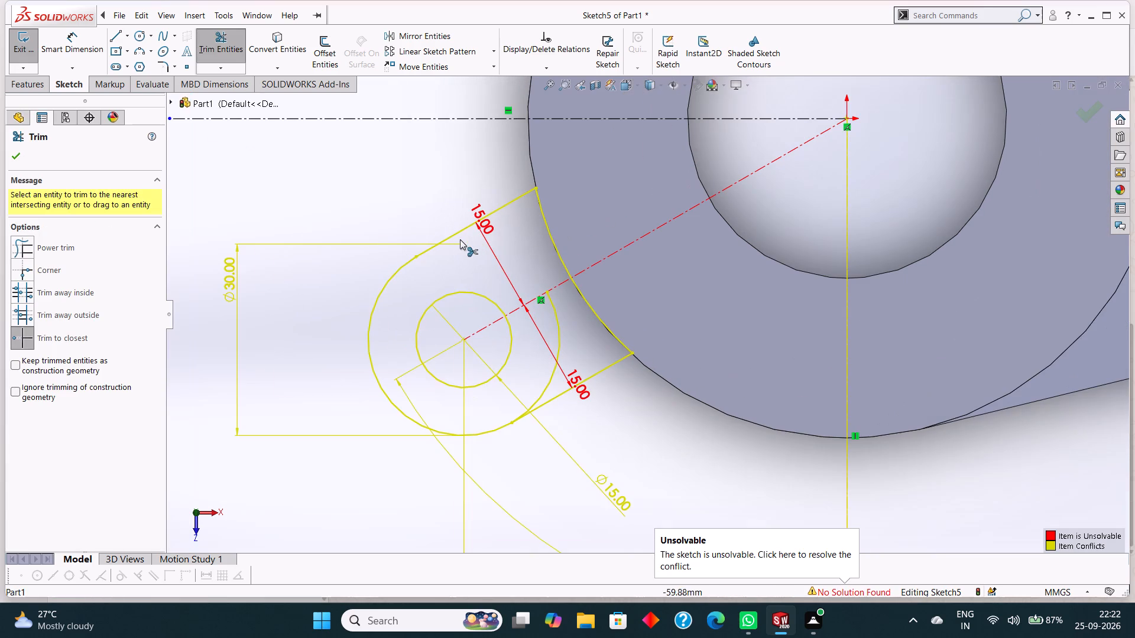
pyautogui.scroll(3, 474, 252)
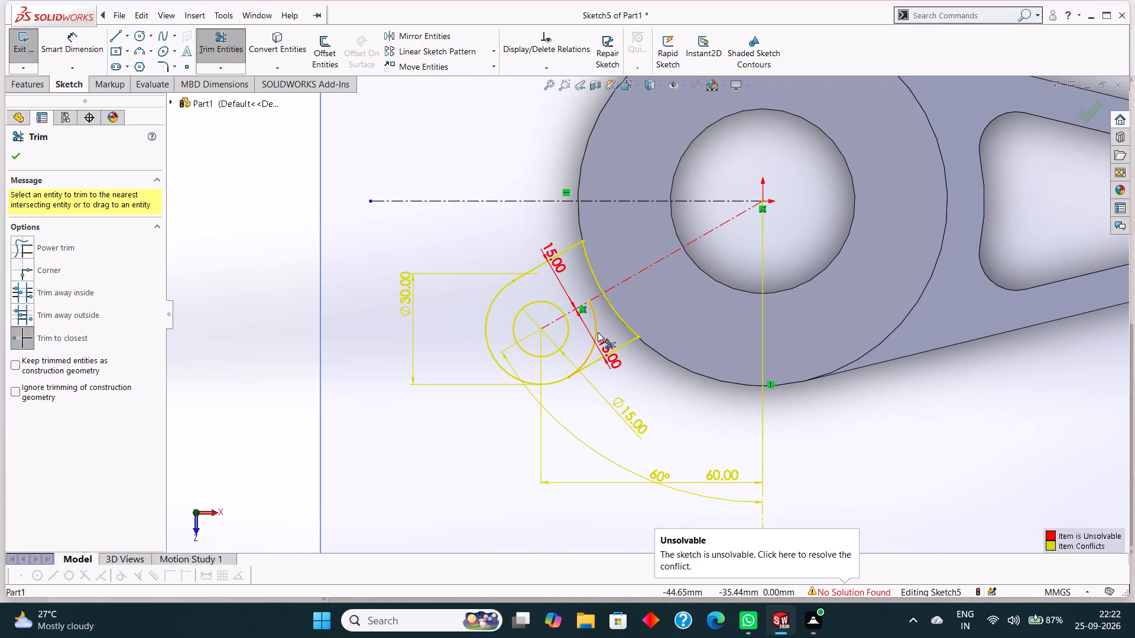
pyautogui.click(595, 318)
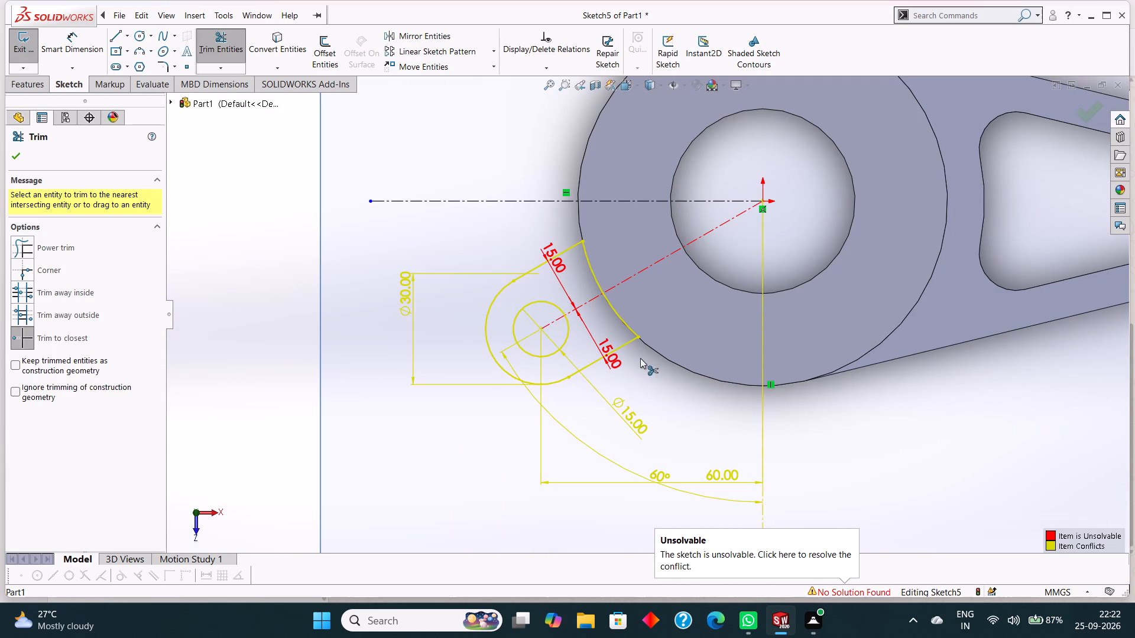
pyautogui.click(661, 383)
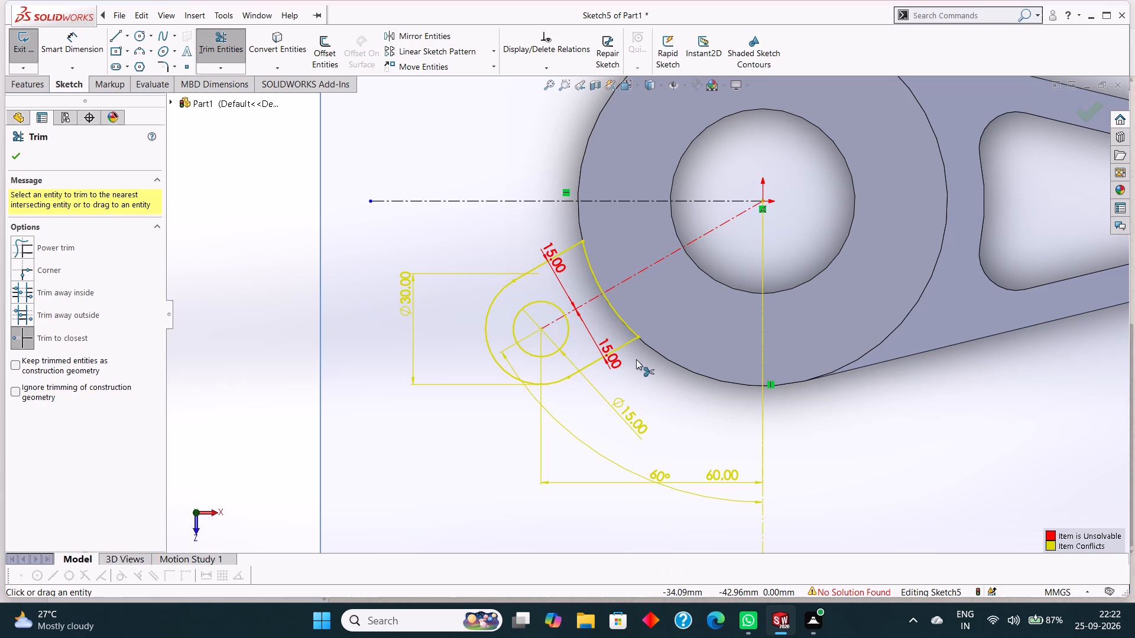
pyautogui.click(15, 157)
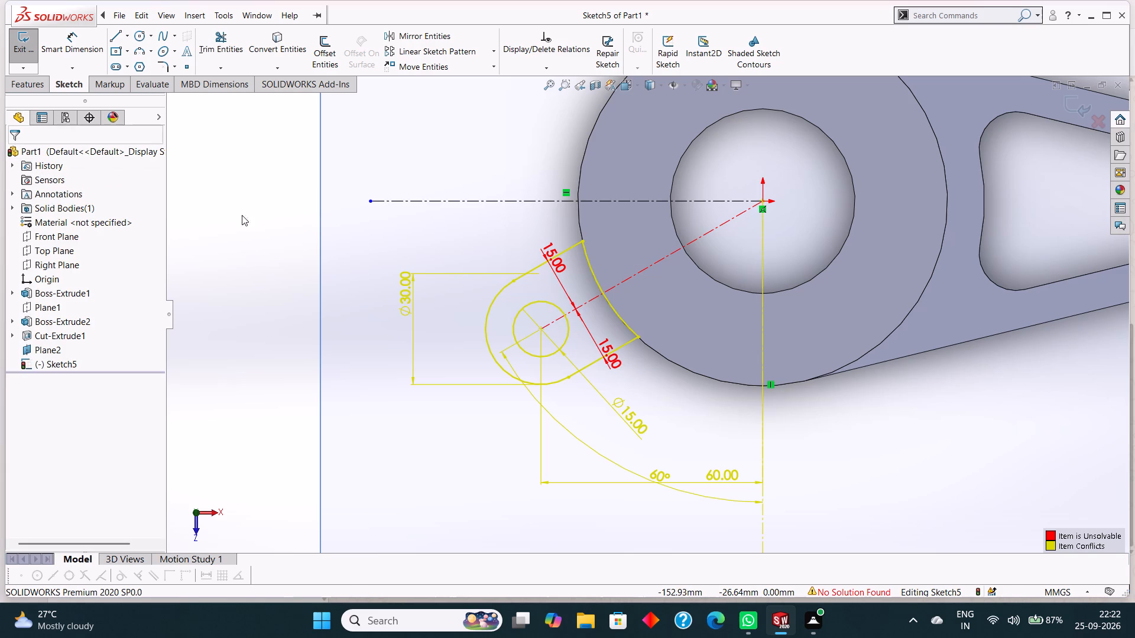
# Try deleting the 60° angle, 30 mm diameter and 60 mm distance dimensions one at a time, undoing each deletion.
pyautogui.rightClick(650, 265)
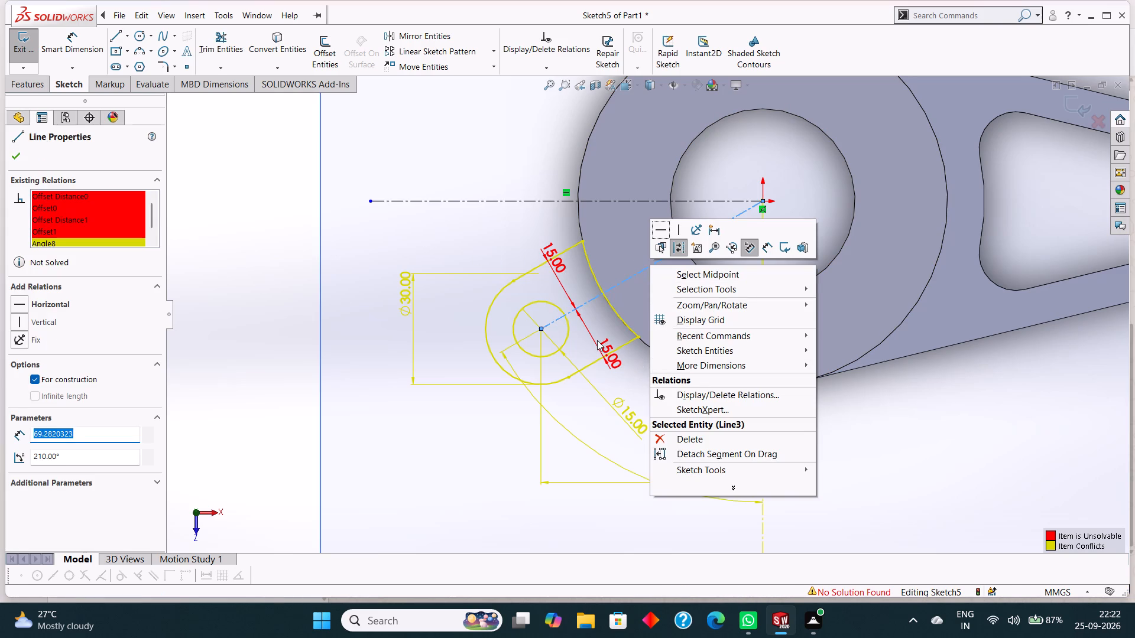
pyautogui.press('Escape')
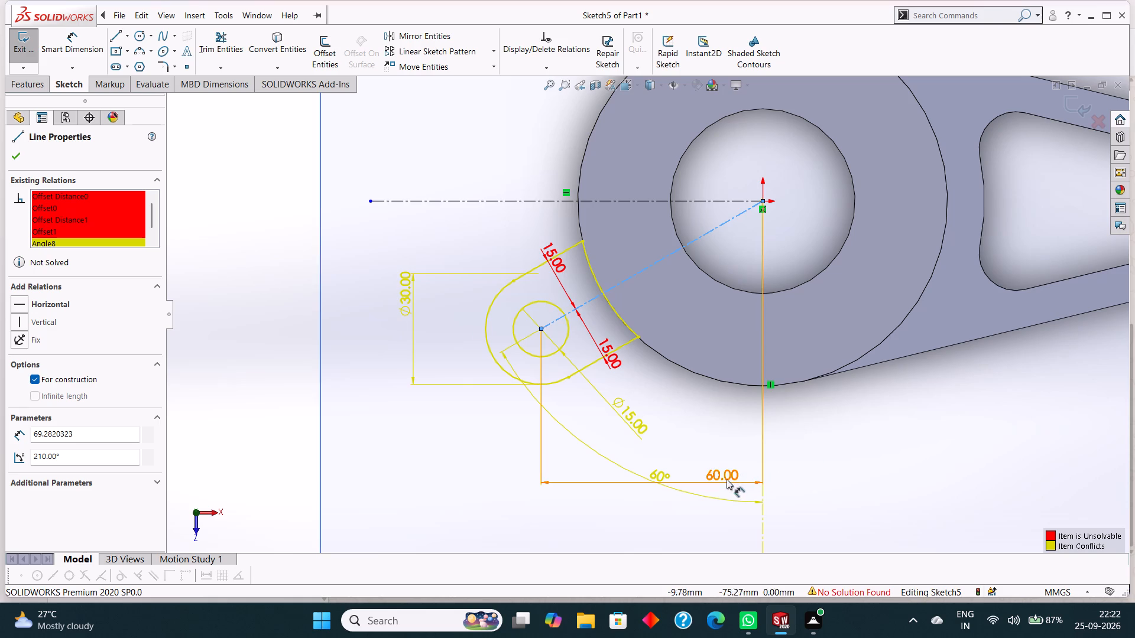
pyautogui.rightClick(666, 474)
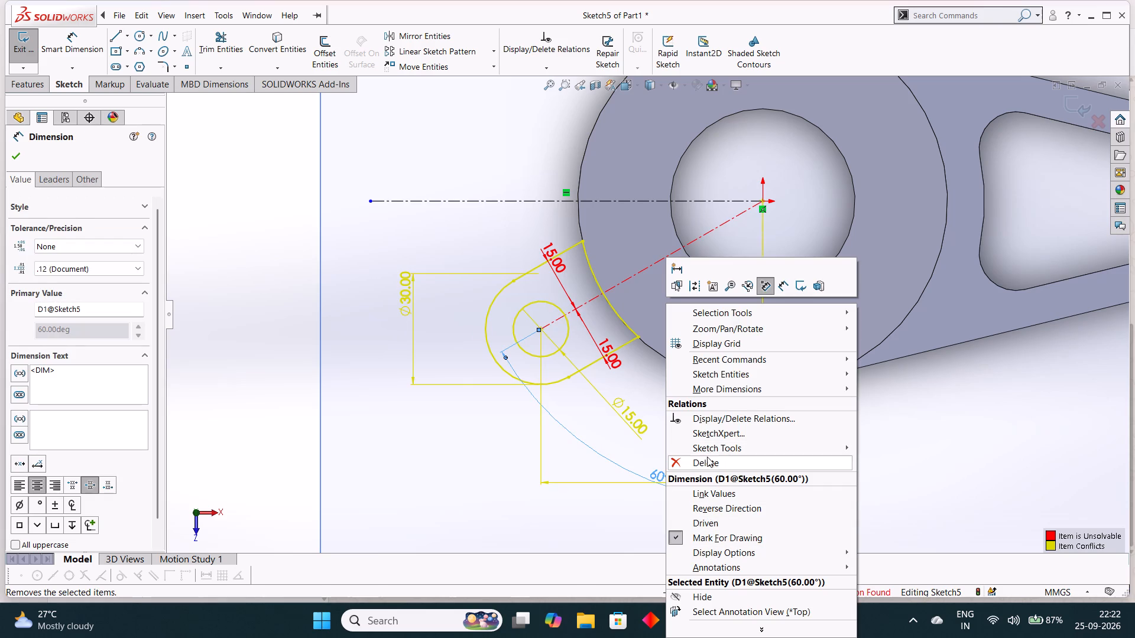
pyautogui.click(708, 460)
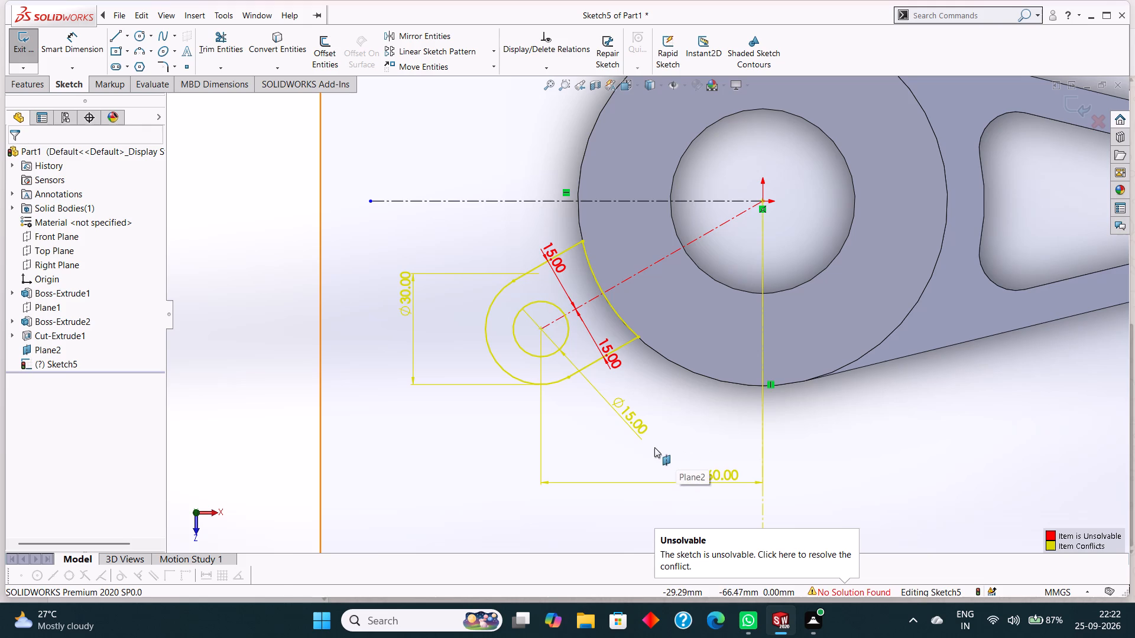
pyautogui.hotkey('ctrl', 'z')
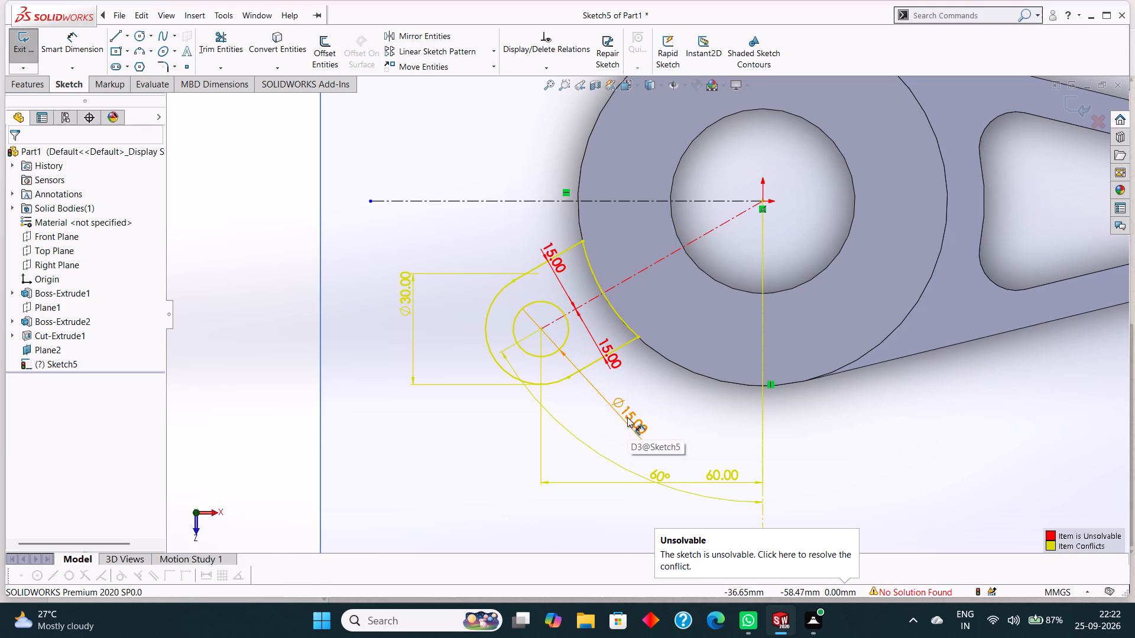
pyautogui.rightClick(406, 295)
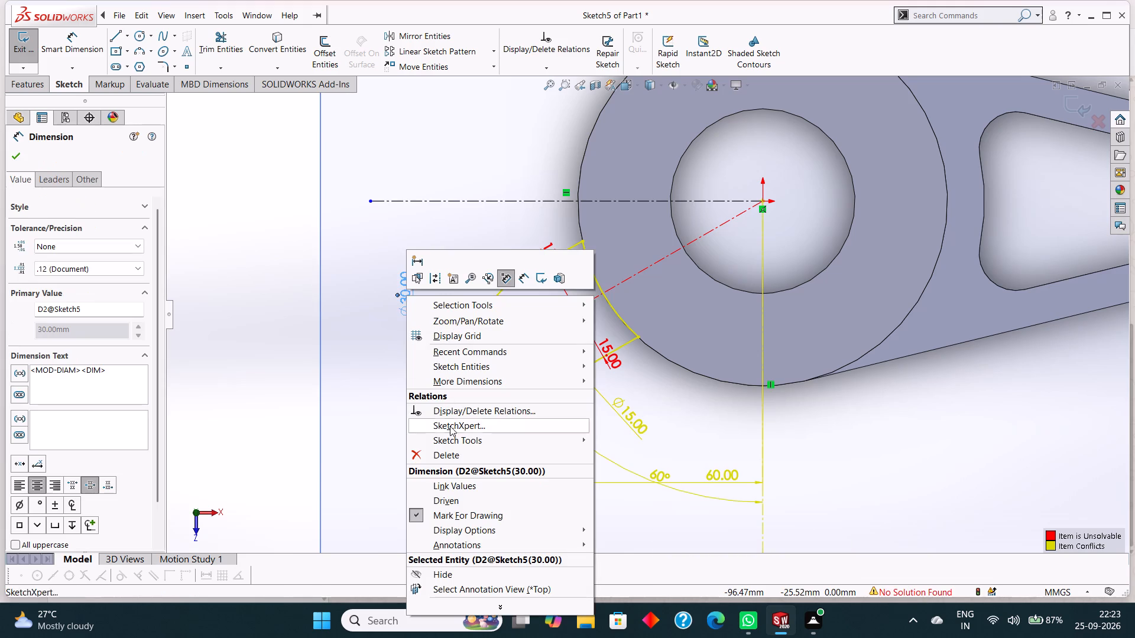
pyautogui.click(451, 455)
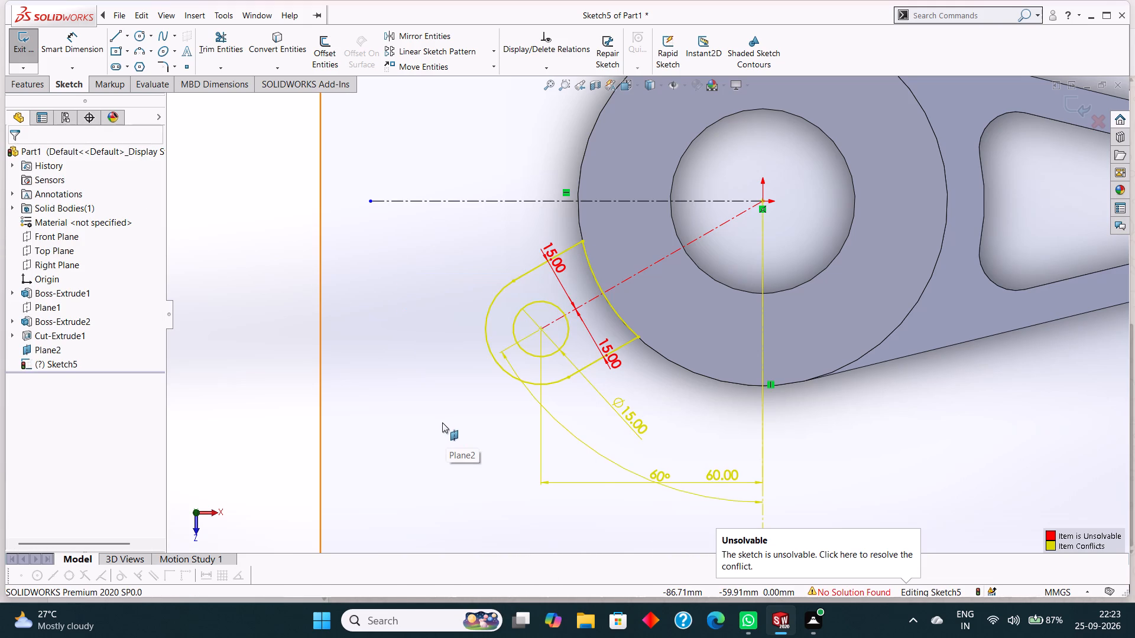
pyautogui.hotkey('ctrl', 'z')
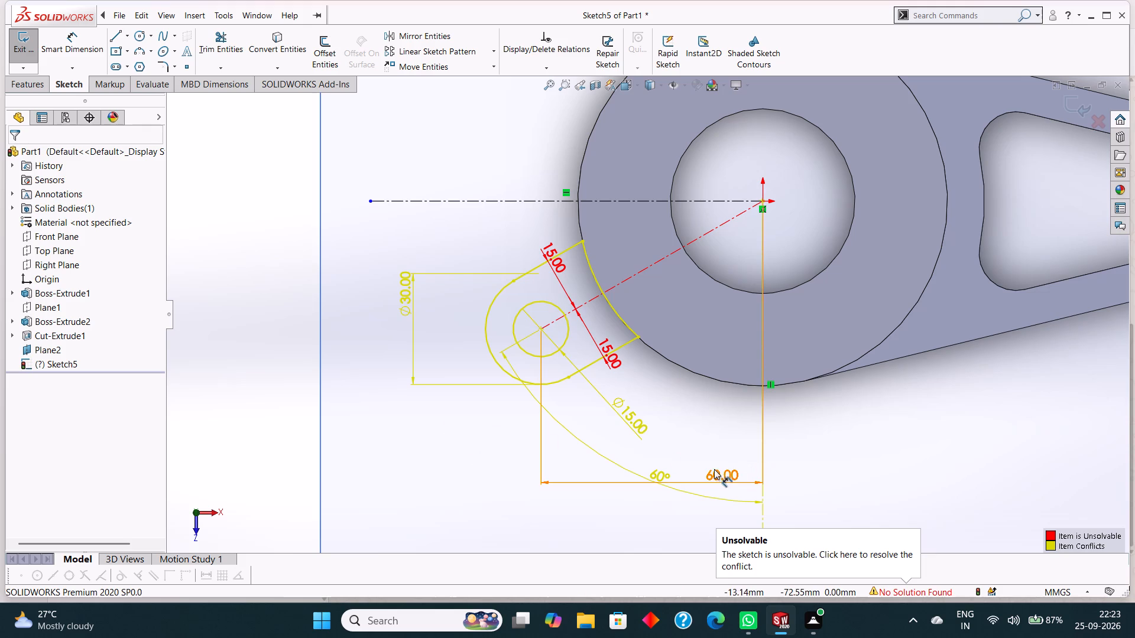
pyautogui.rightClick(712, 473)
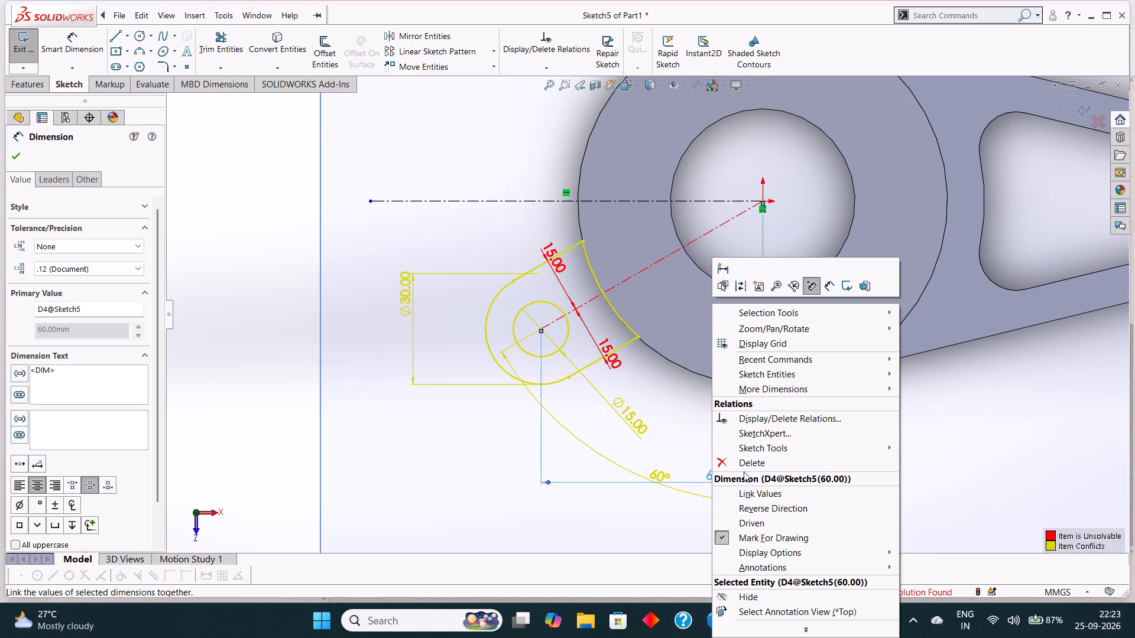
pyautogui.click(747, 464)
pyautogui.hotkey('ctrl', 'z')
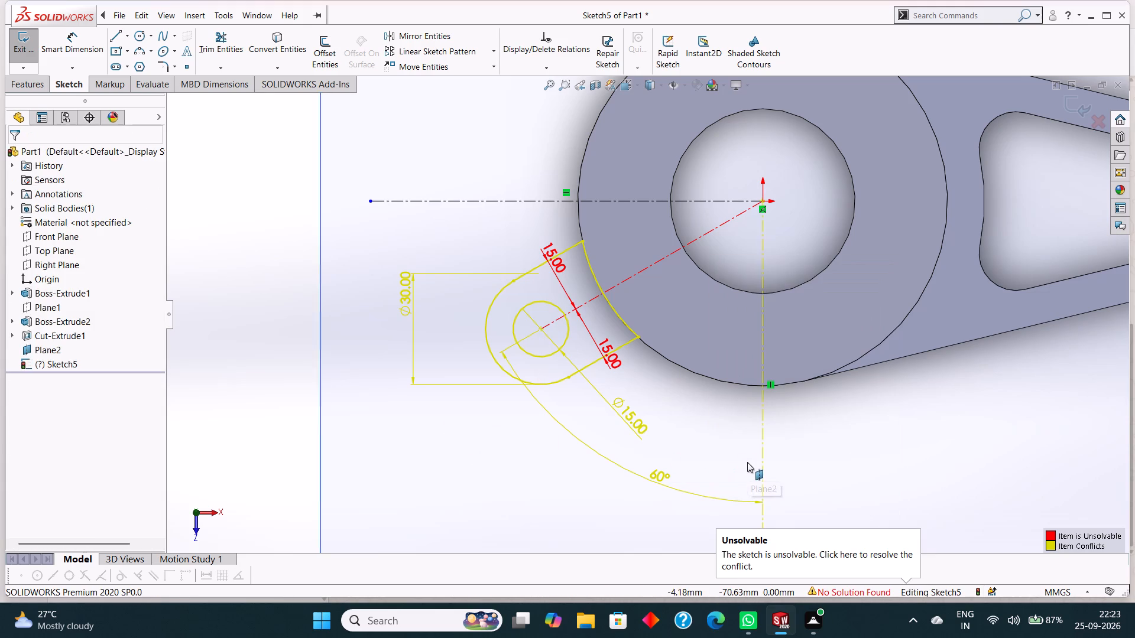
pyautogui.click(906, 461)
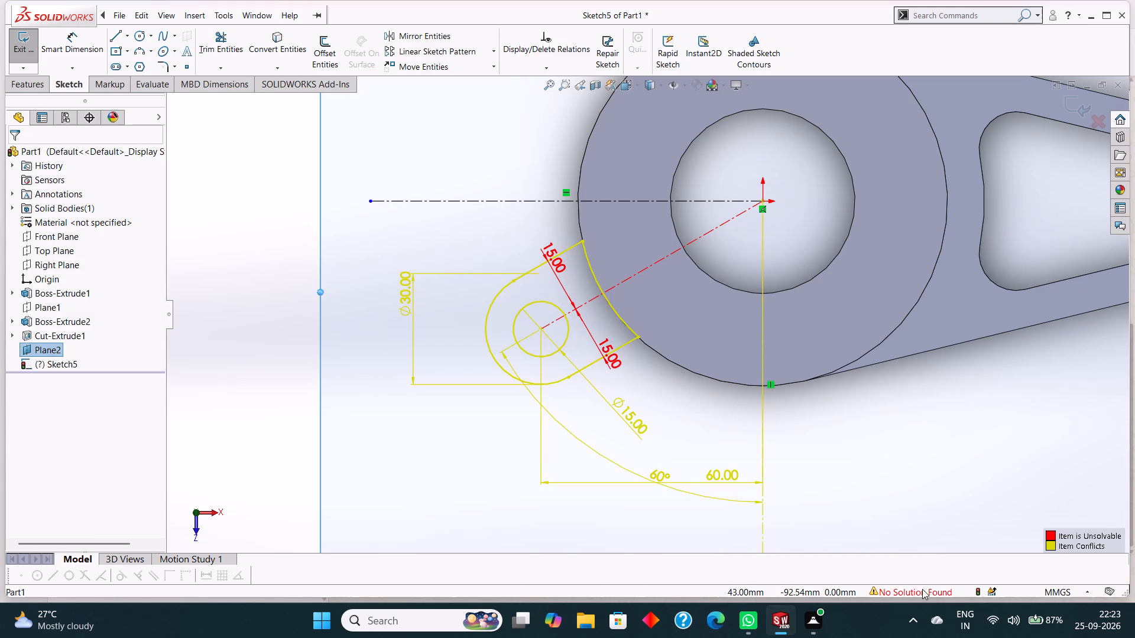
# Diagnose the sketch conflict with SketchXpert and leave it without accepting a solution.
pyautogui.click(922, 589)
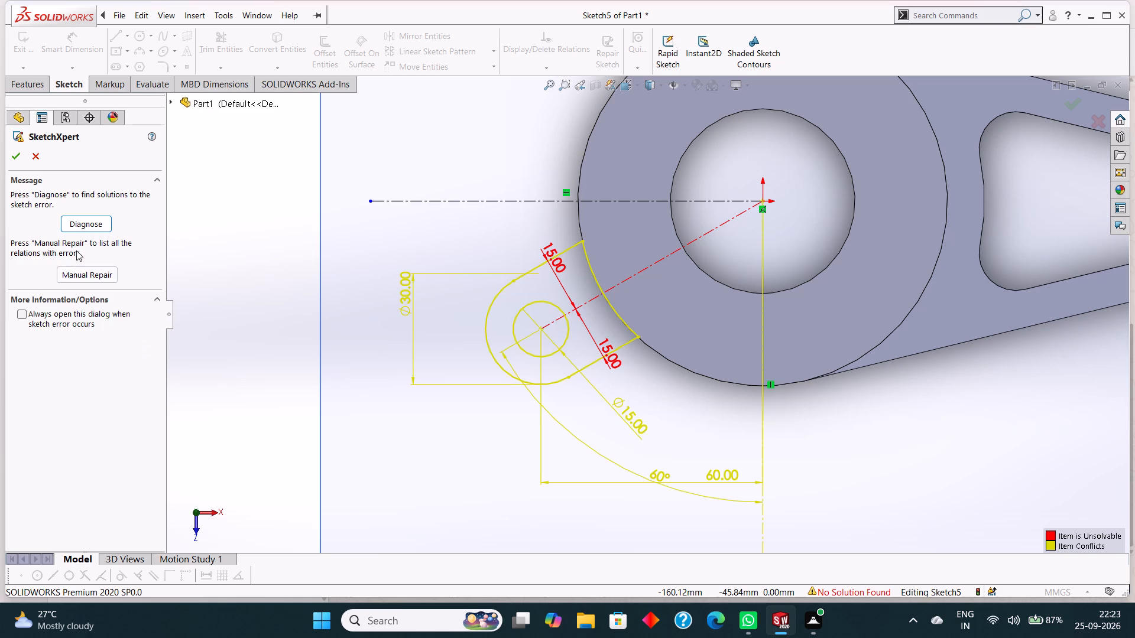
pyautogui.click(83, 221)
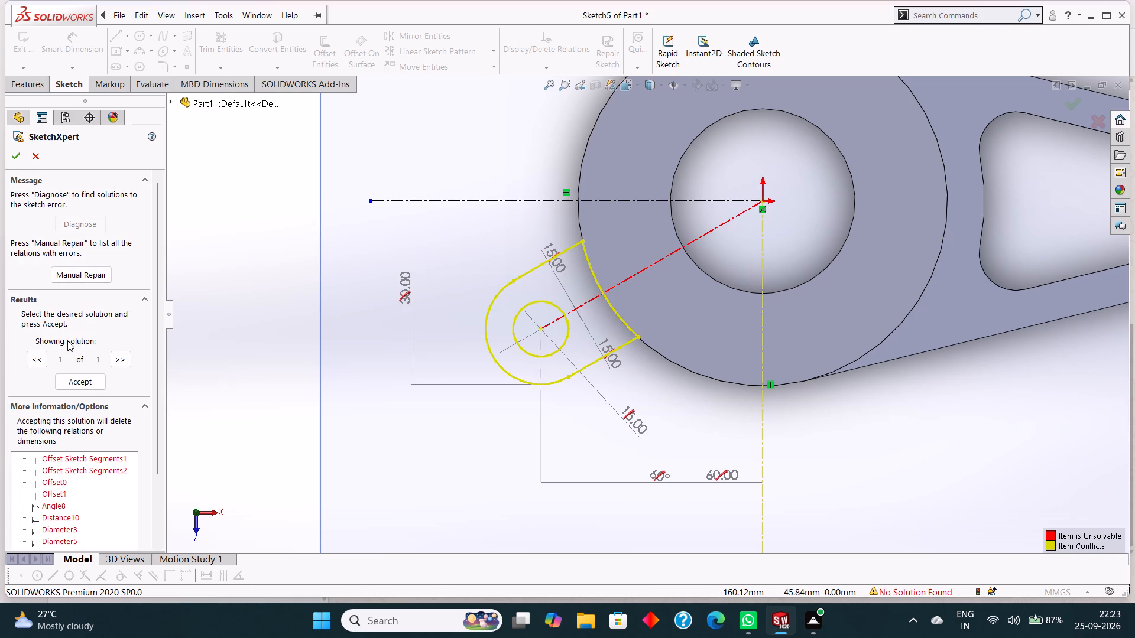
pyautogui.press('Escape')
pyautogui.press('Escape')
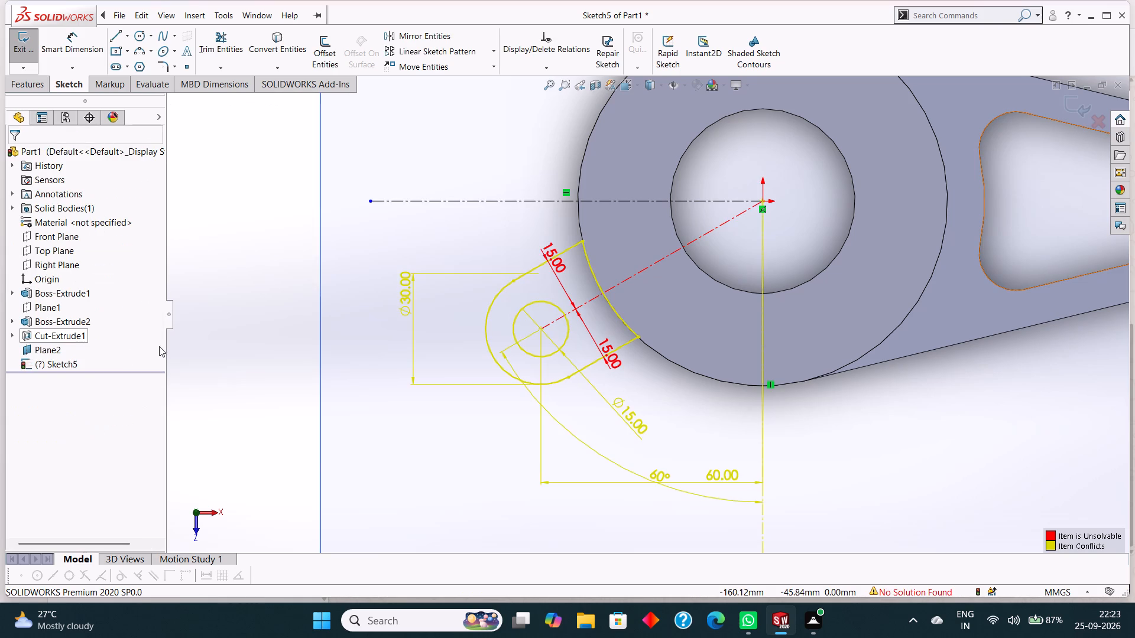
# Delete the angled construction line from the origin to the second arm's circle centre, including its associated dimensions.
pyautogui.rightClick(648, 268)
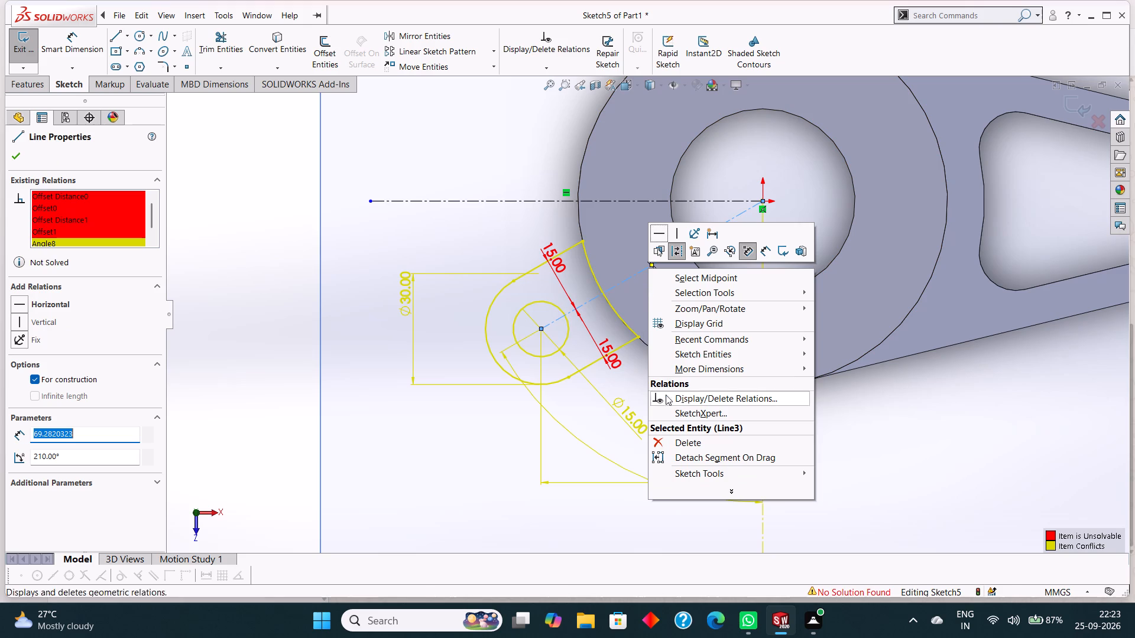
pyautogui.click(675, 444)
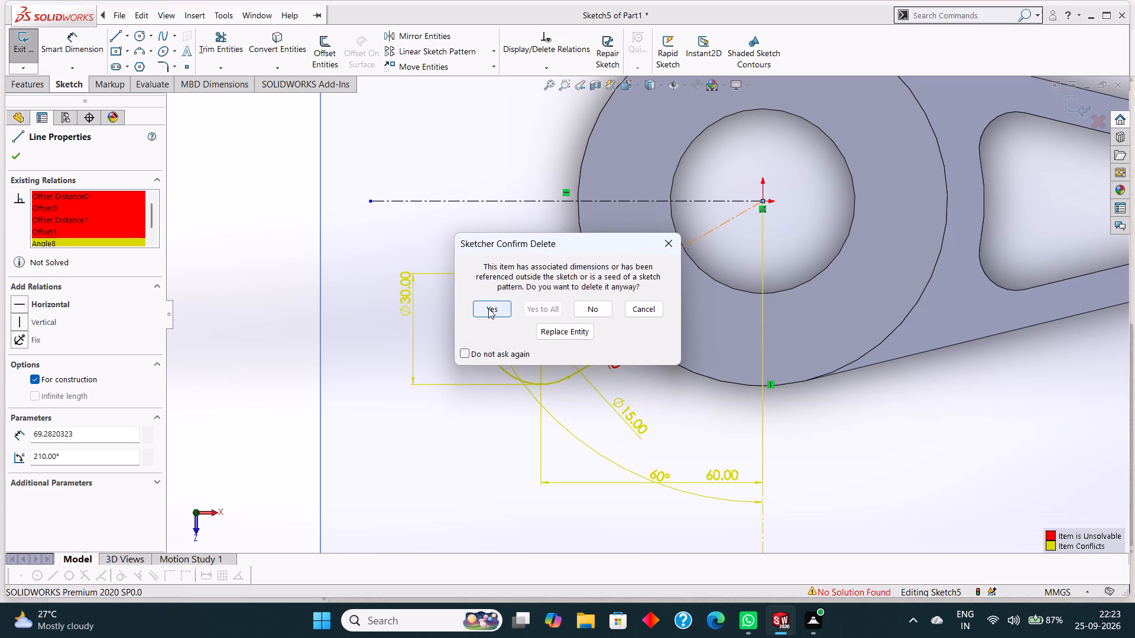
pyautogui.click(487, 310)
# Extrude the second arm's profile as a blind boss 22.50 mm deep in the reversed direction, merged with the body.
pyautogui.scroll(2, 361, 333)
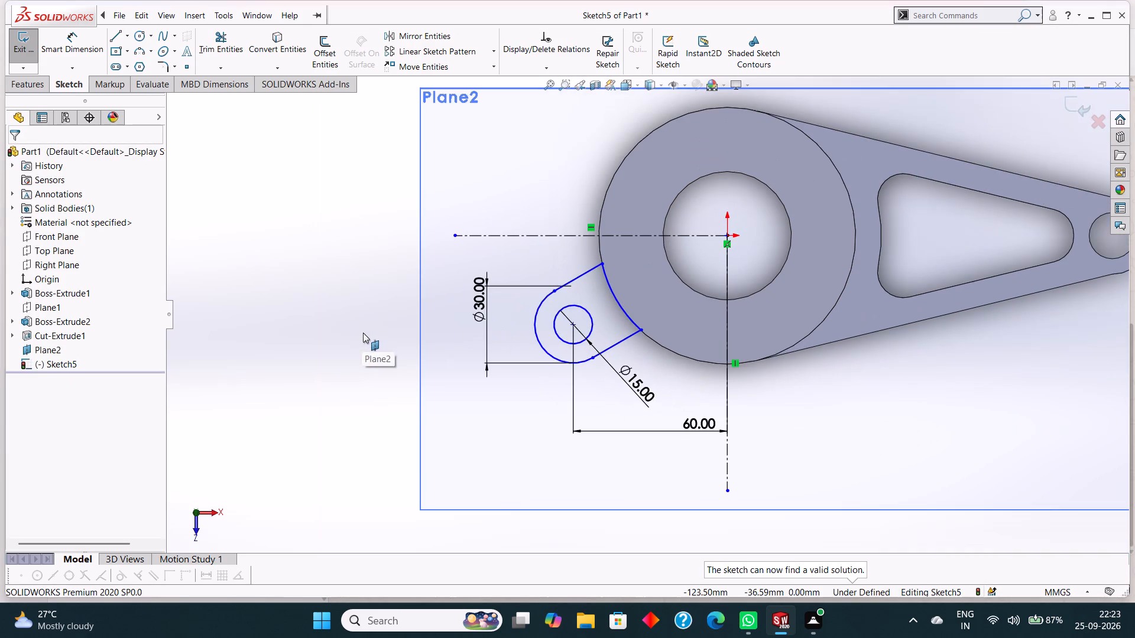
pyautogui.scroll(1, 484, 406)
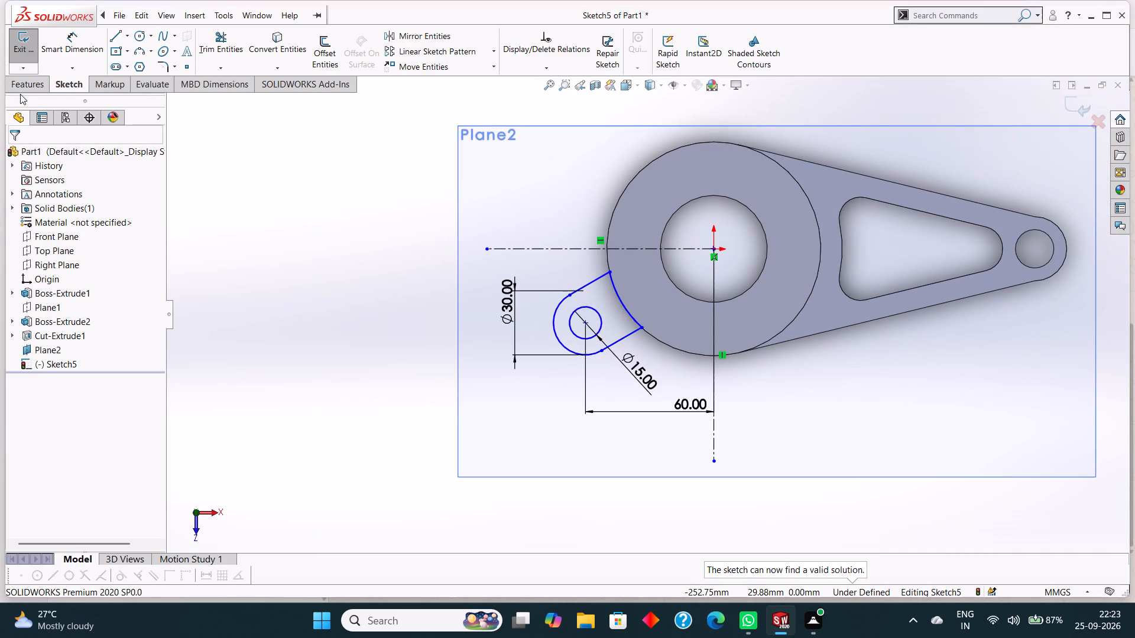
pyautogui.click(21, 92)
pyautogui.click(31, 63)
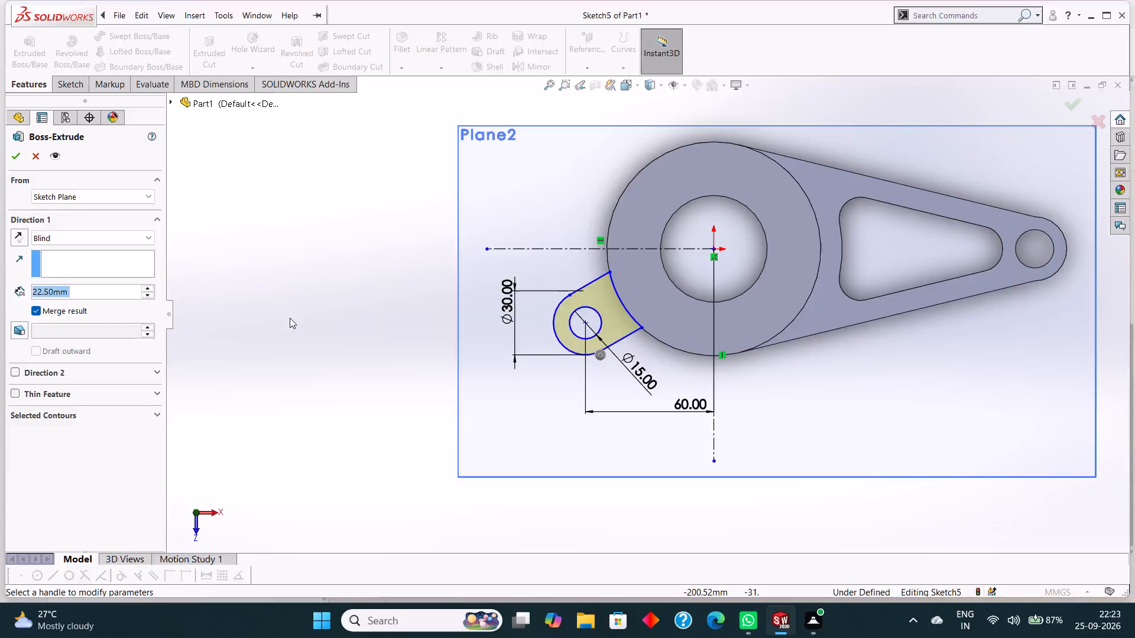
pyautogui.moveTo(323, 362); pyautogui.dragTo(343, 232, button='middle')
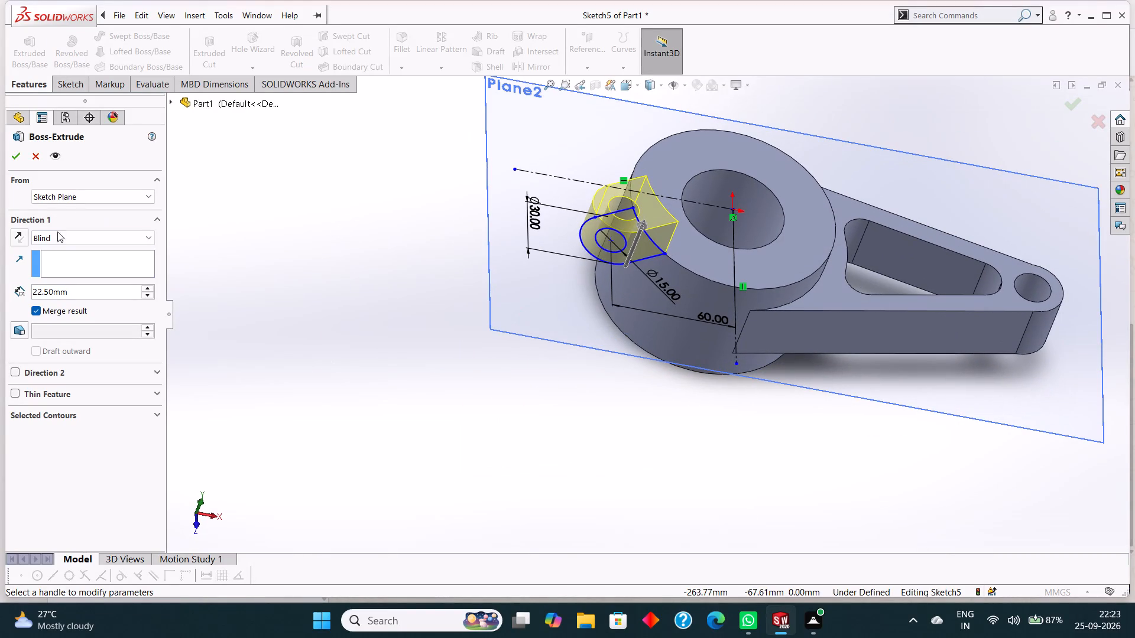
pyautogui.click(16, 240)
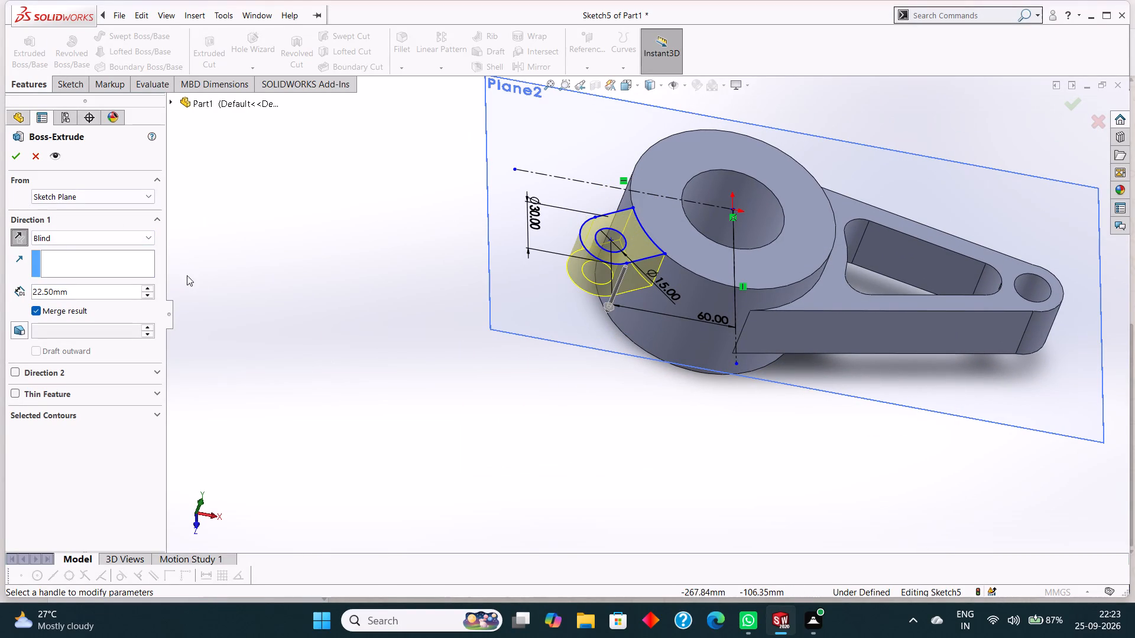
pyautogui.click(21, 154)
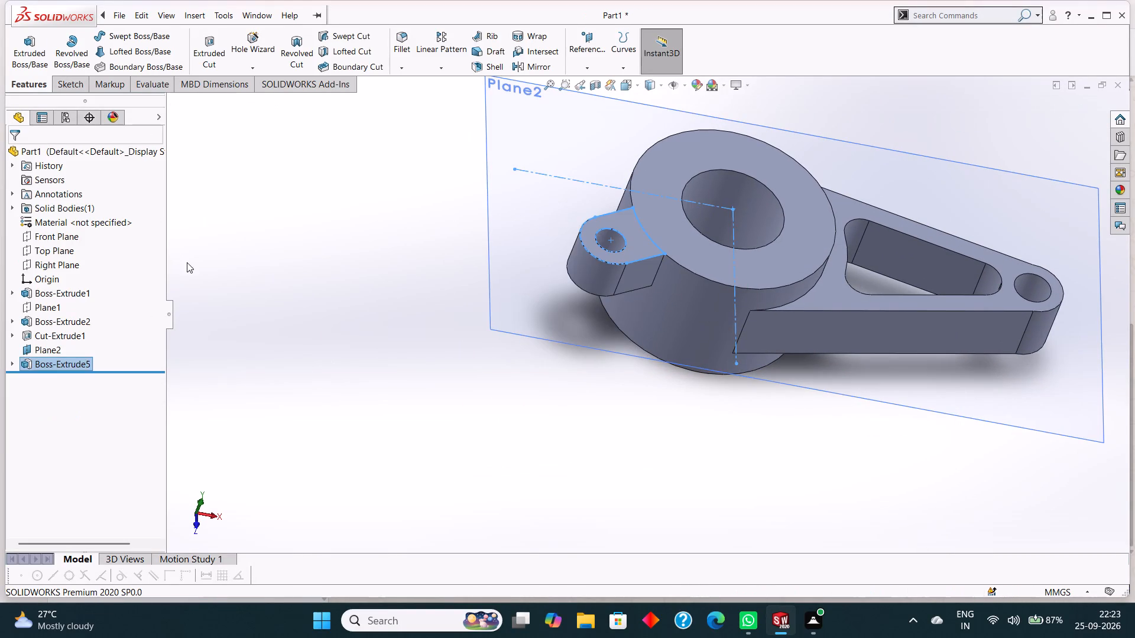
# Inspect the extruded second arm and its joint with the hollow cylinder from different angles.
pyautogui.click(187, 263)
pyautogui.moveTo(248, 299); pyautogui.dragTo(253, 370, button='middle')
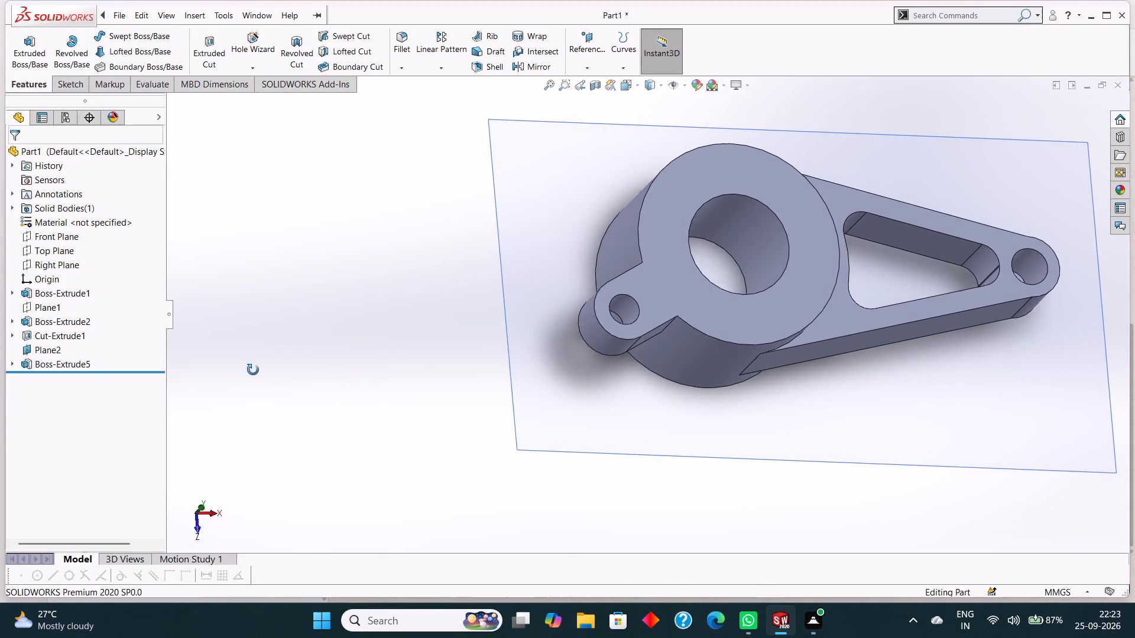
pyautogui.moveTo(253, 370); pyautogui.dragTo(249, 368, button='middle')
pyautogui.middleClick(249, 368)
pyautogui.scroll(2, 260, 360)
pyautogui.moveTo(309, 354); pyautogui.dragTo(307, 359, button='middle')
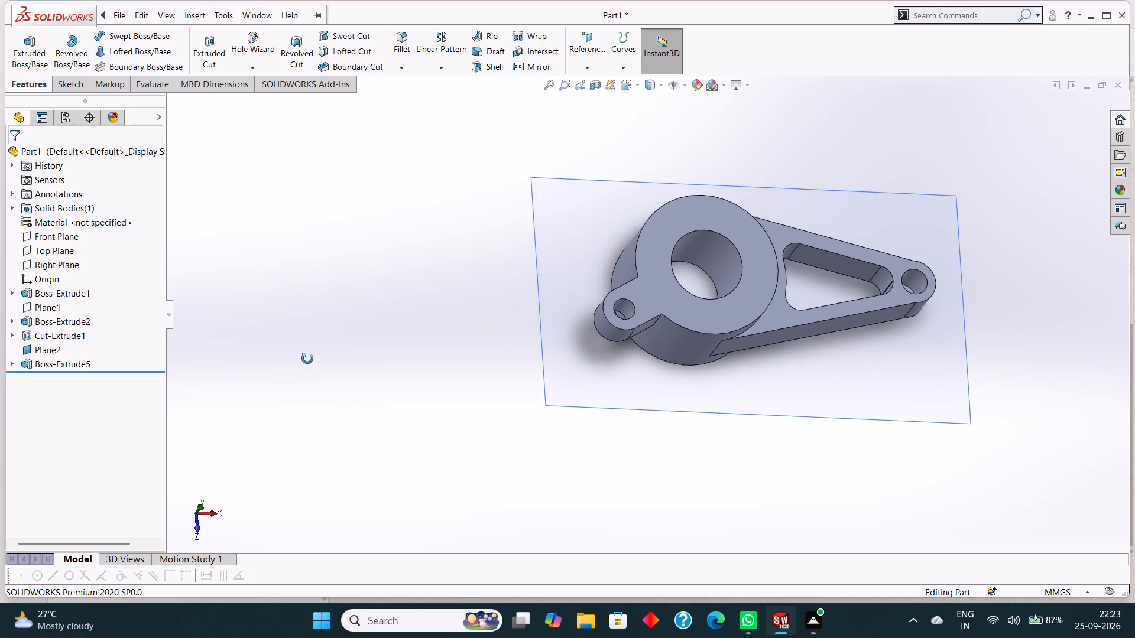
pyautogui.moveTo(307, 359); pyautogui.dragTo(296, 369, button='middle')
pyautogui.scroll(1, 378, 344)
pyautogui.scroll(-1, 378, 344)
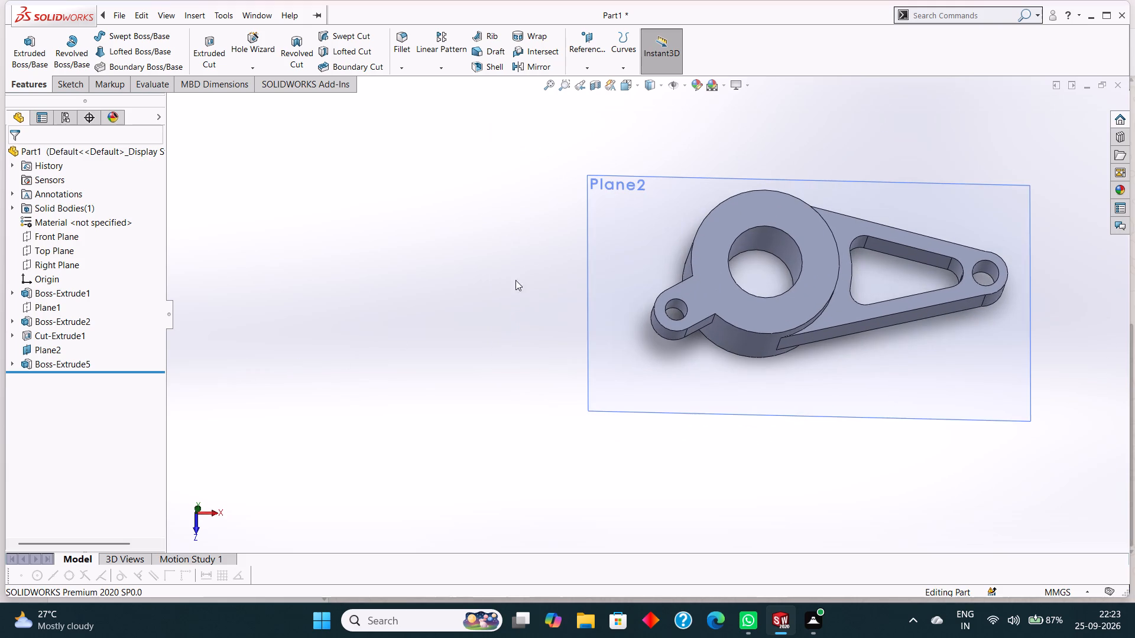
# Start a sketch on Plane2 and draw a horizontal centerline about 82 mm long from the origin toward the long arm.
pyautogui.scroll(2, 617, 233)
pyautogui.click(690, 220)
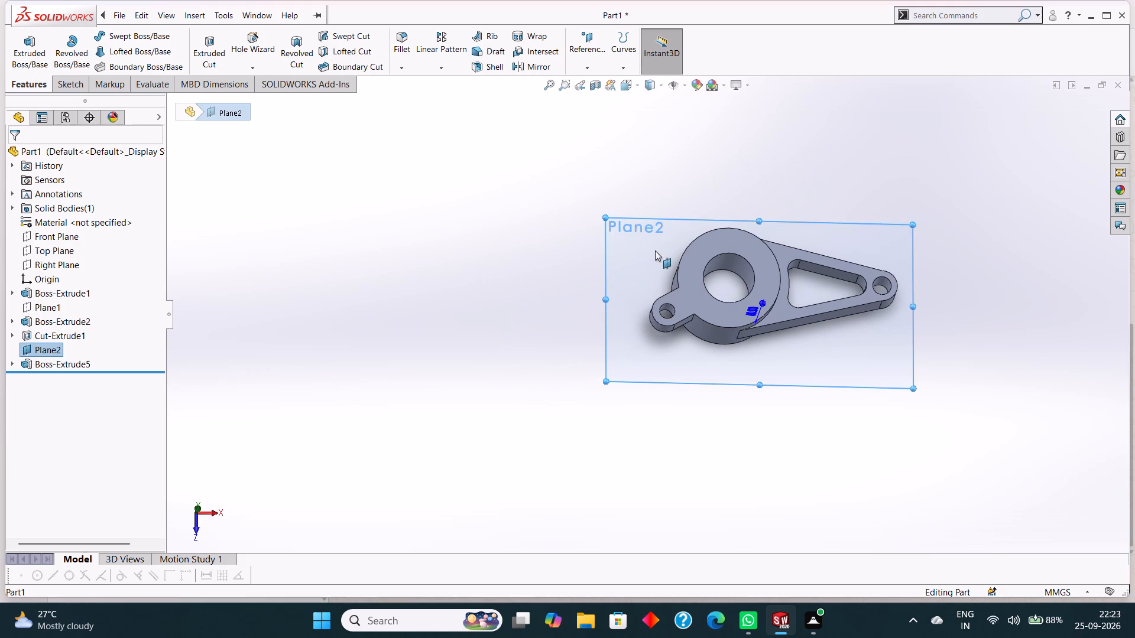
pyautogui.hotkey('ctrl', '8')
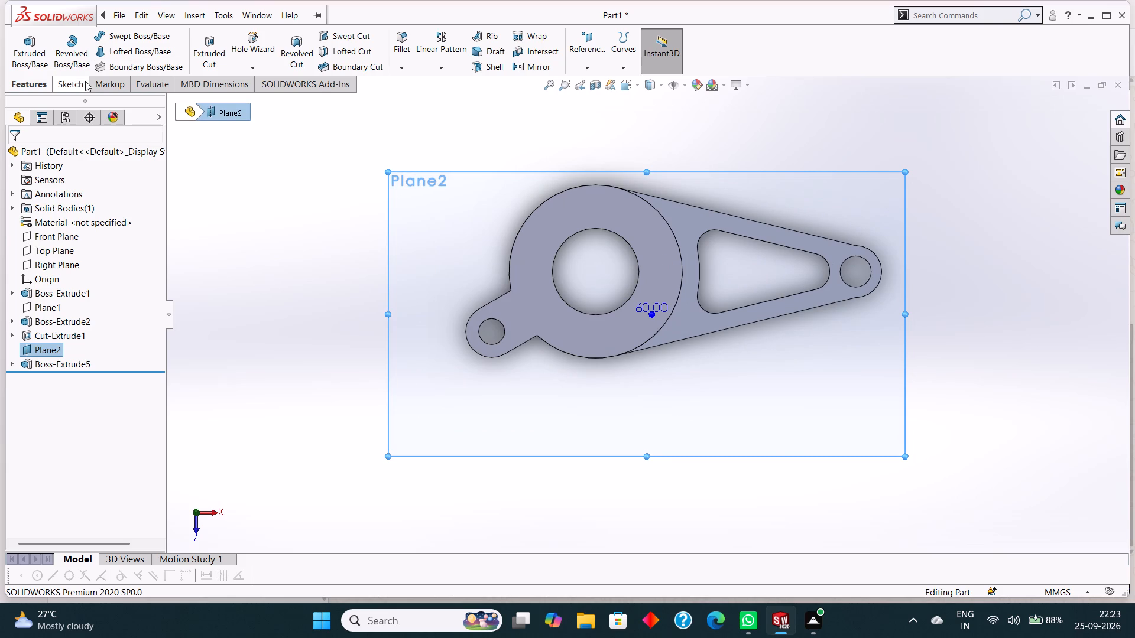
pyautogui.click(76, 87)
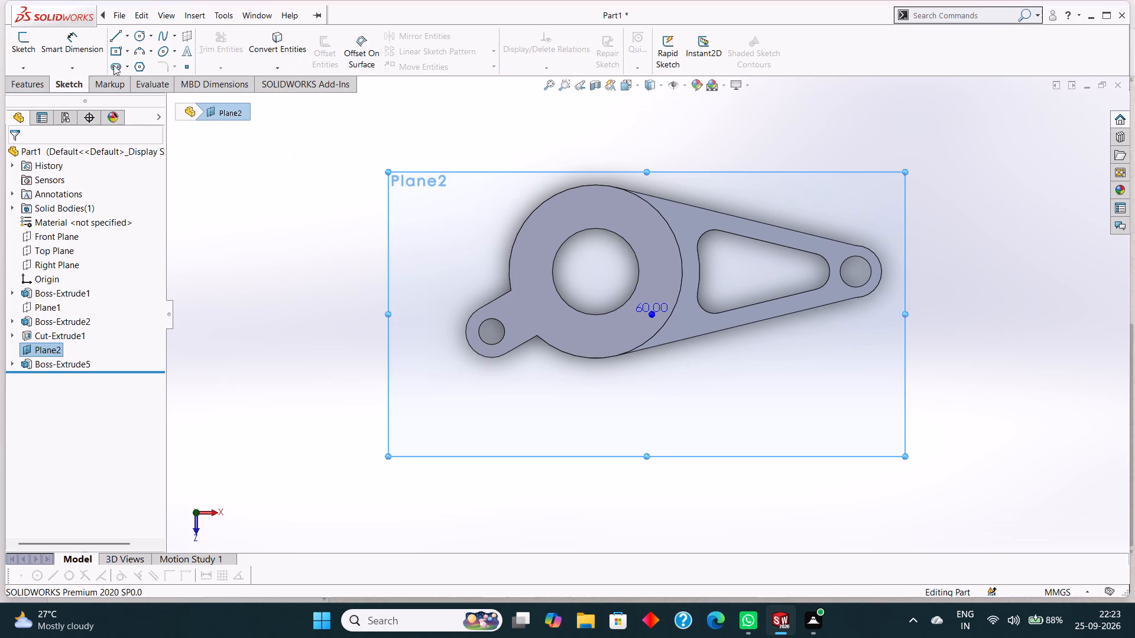
pyautogui.click(129, 38)
pyautogui.click(140, 63)
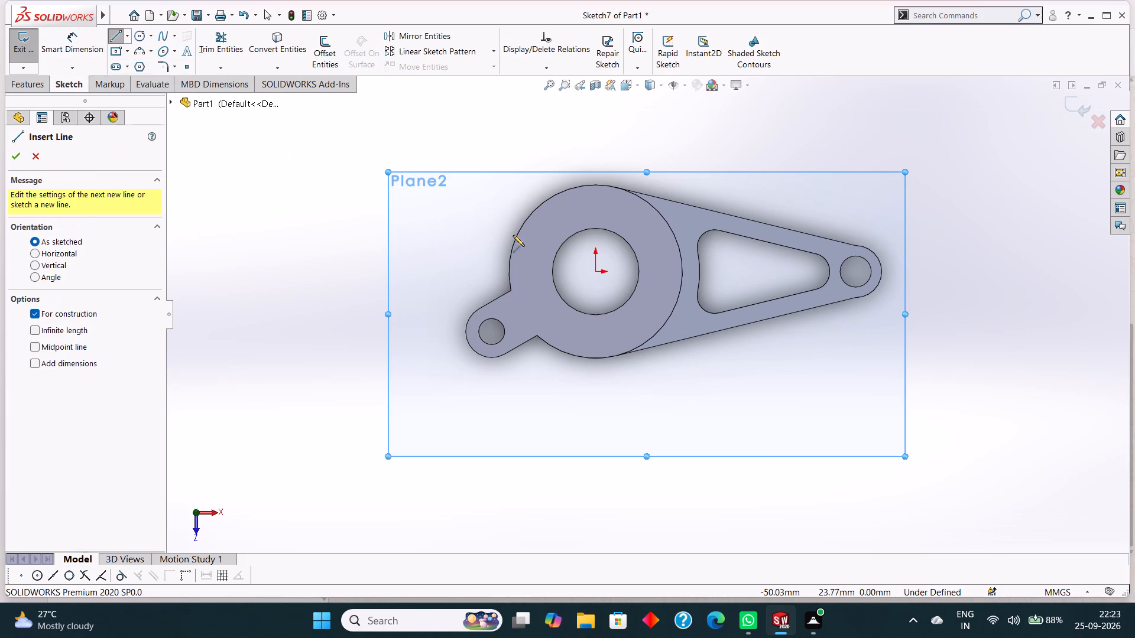
pyautogui.click(594, 269)
pyautogui.click(738, 270)
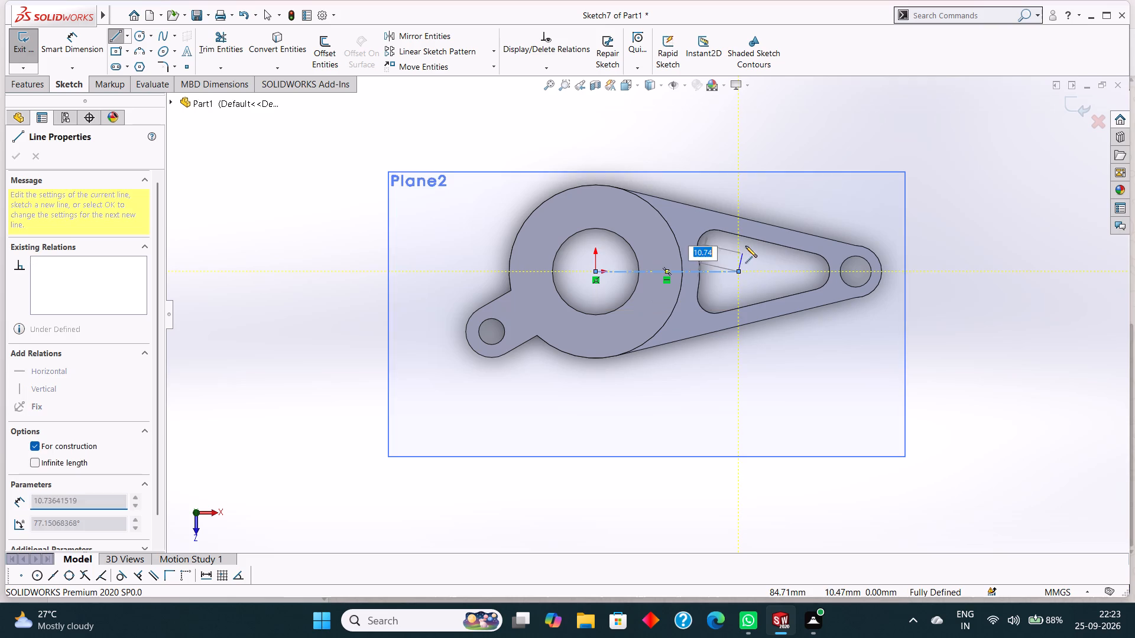
pyautogui.rightClick(745, 246)
pyautogui.click(764, 252)
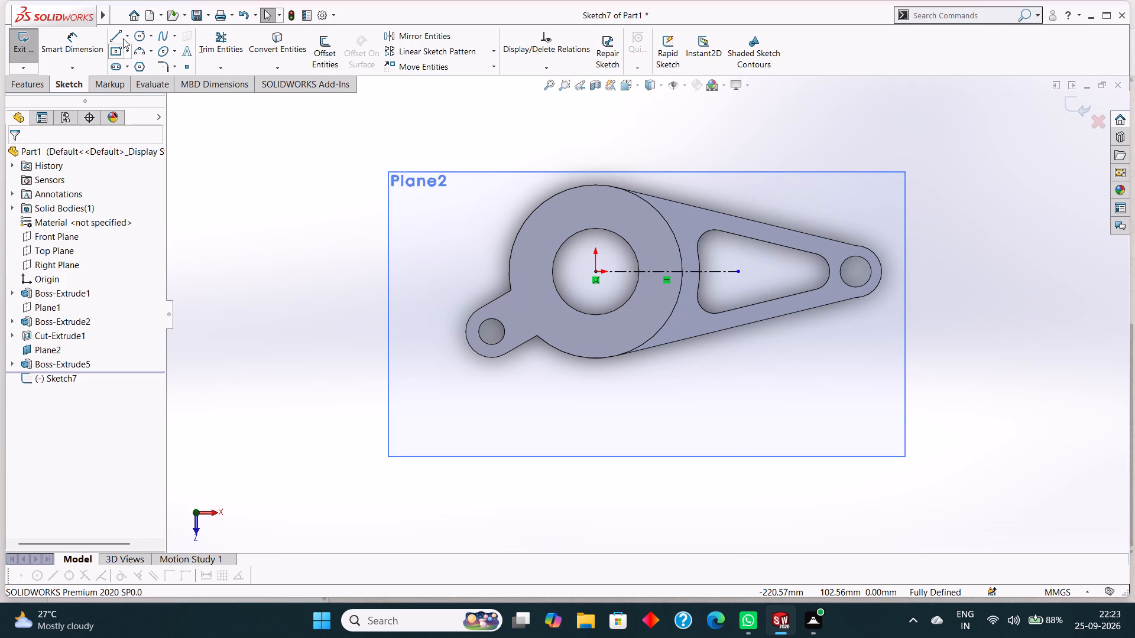
# Draw an angled centerline about 91 mm long from the origin, rising above the long arm.
pyautogui.click(125, 38)
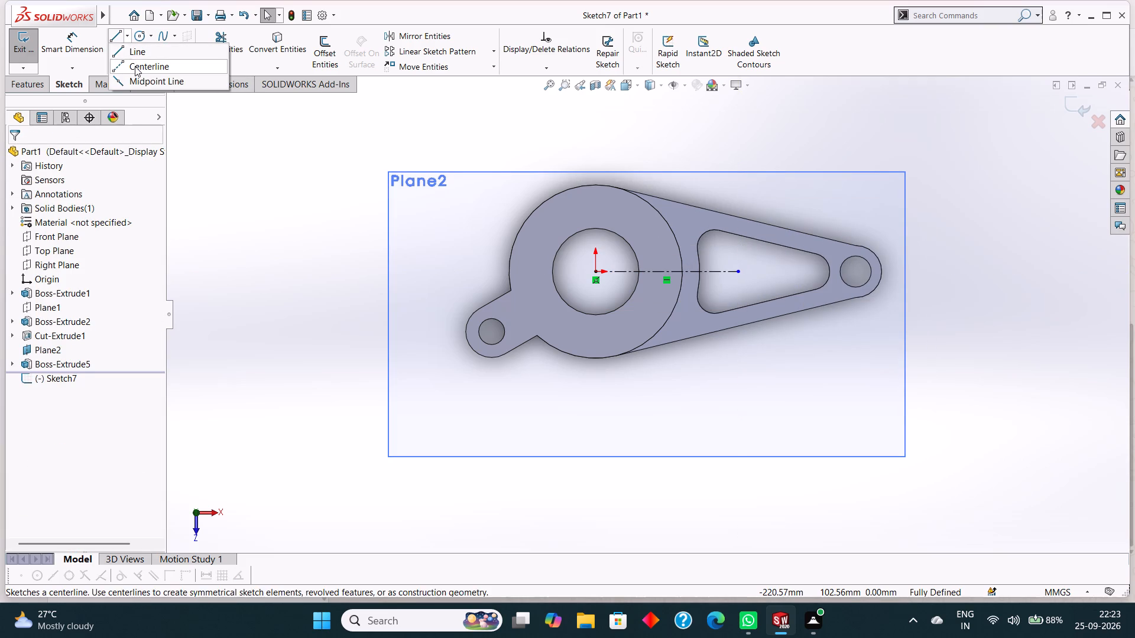
pyautogui.click(135, 66)
pyautogui.click(594, 274)
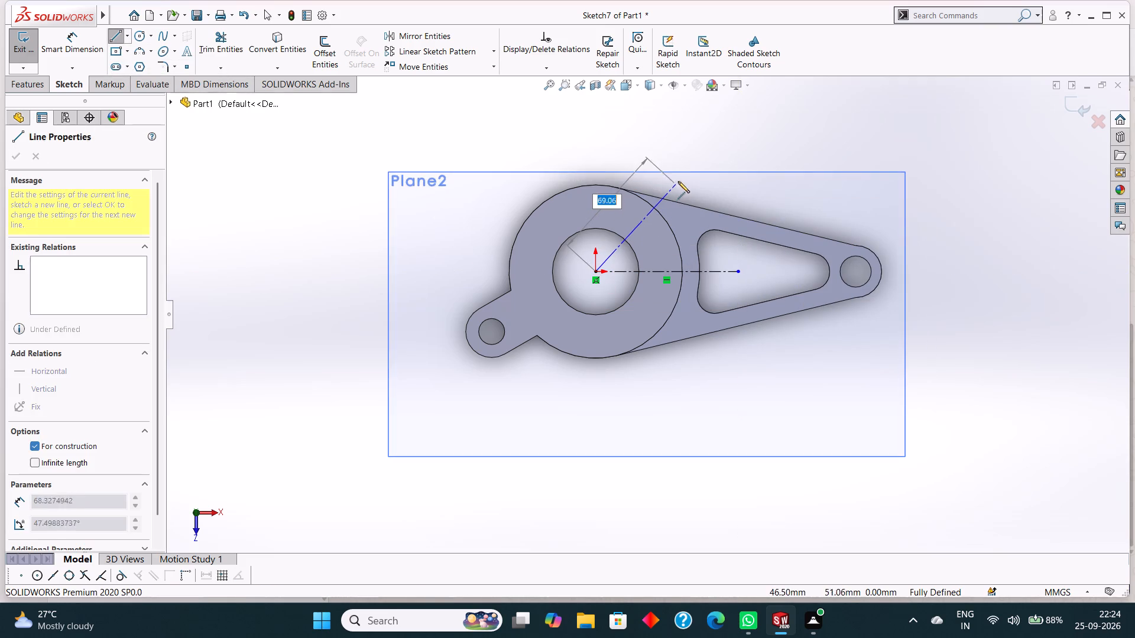
pyautogui.click(702, 157)
pyautogui.rightClick(739, 187)
pyautogui.click(771, 197)
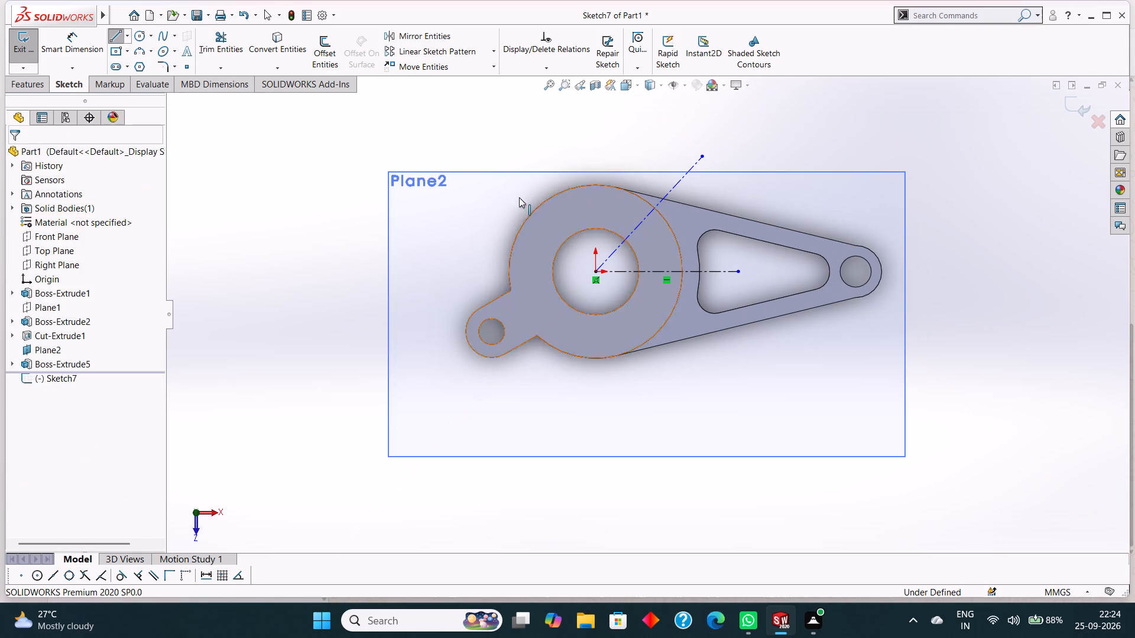
# Dimension the angle between the horizontal and angled centerlines as 45°.
pyautogui.click(77, 48)
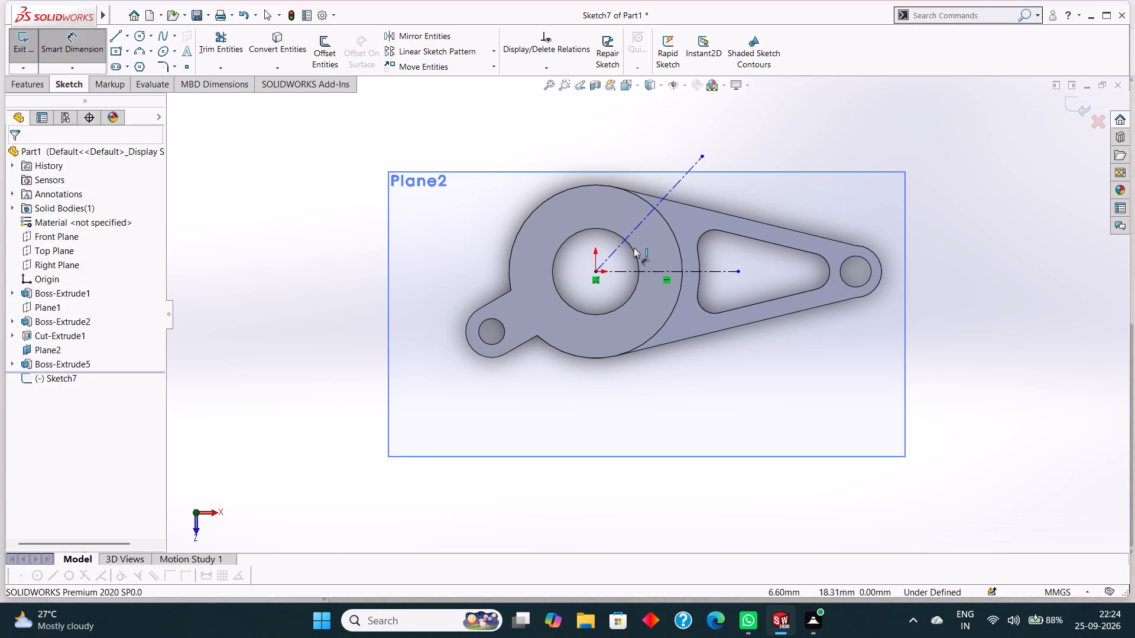
pyautogui.click(696, 270)
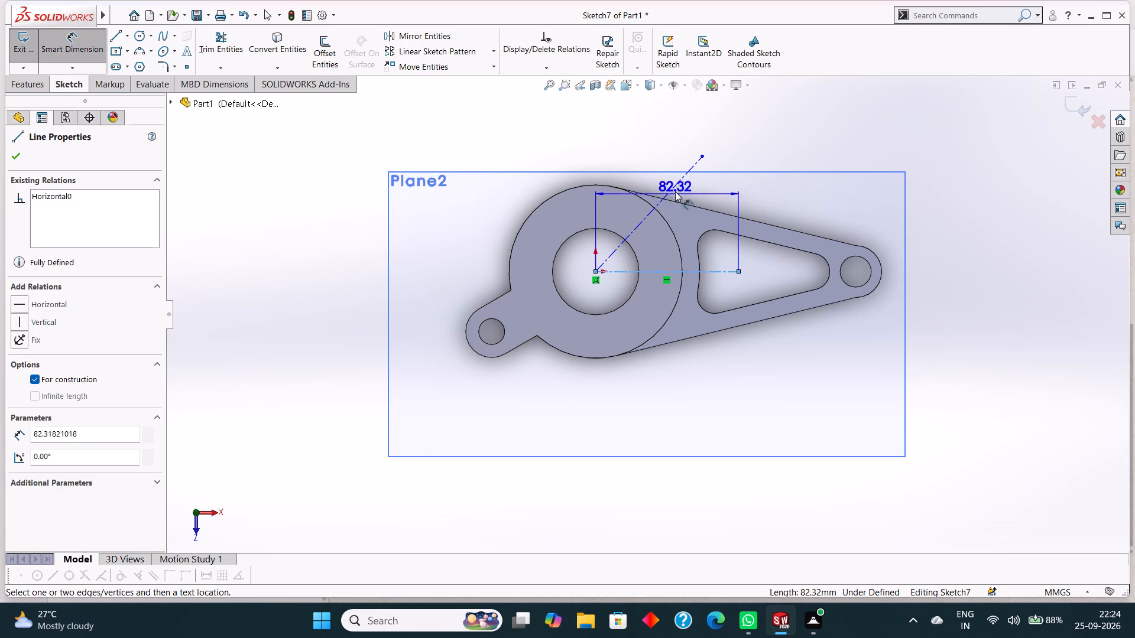
pyautogui.click(673, 187)
pyautogui.click(710, 217)
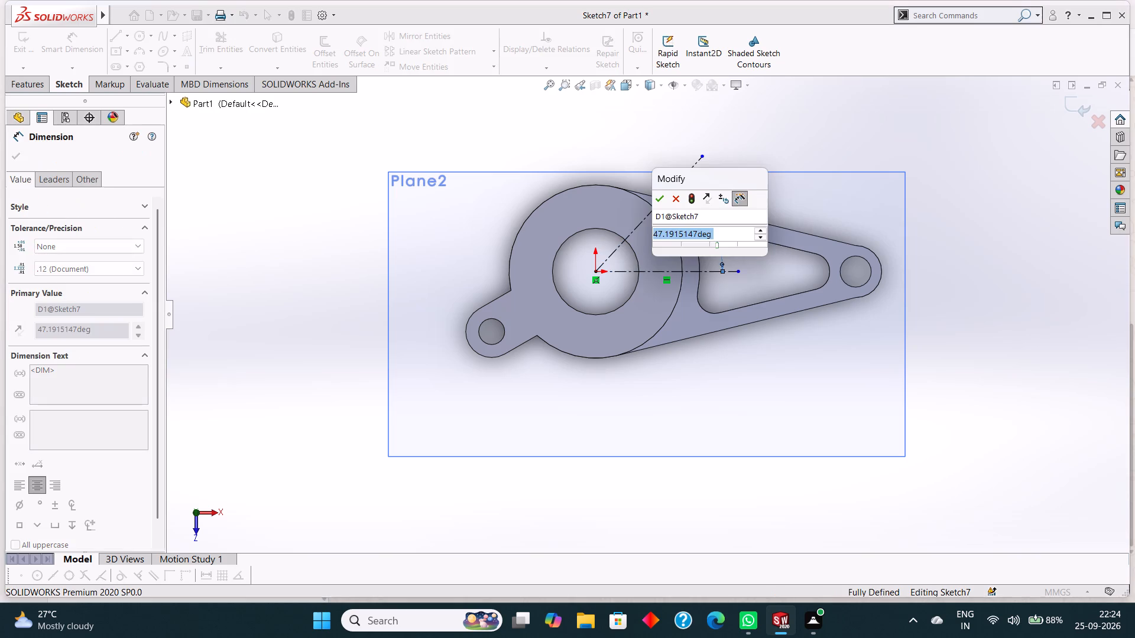
pyautogui.write('45')
pyautogui.press('Return')
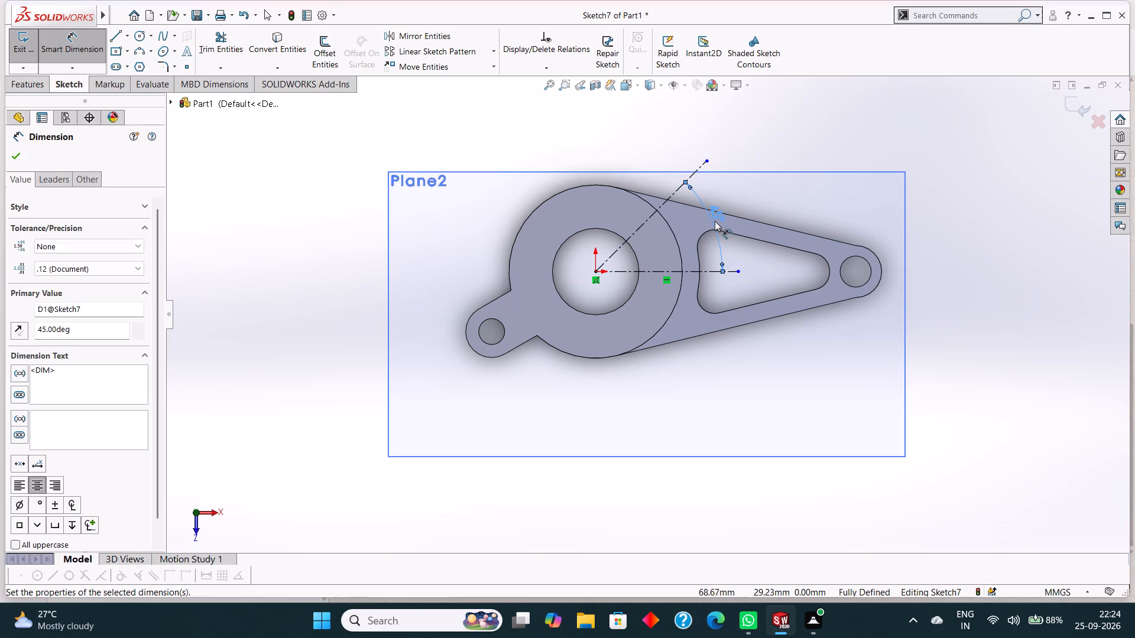
pyautogui.click(16, 153)
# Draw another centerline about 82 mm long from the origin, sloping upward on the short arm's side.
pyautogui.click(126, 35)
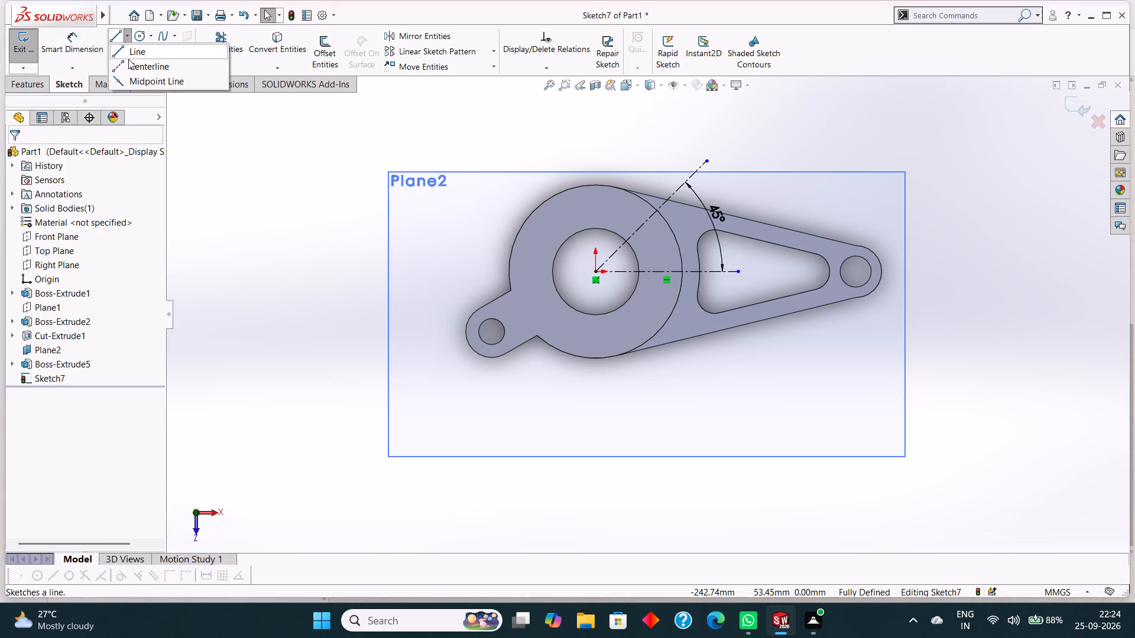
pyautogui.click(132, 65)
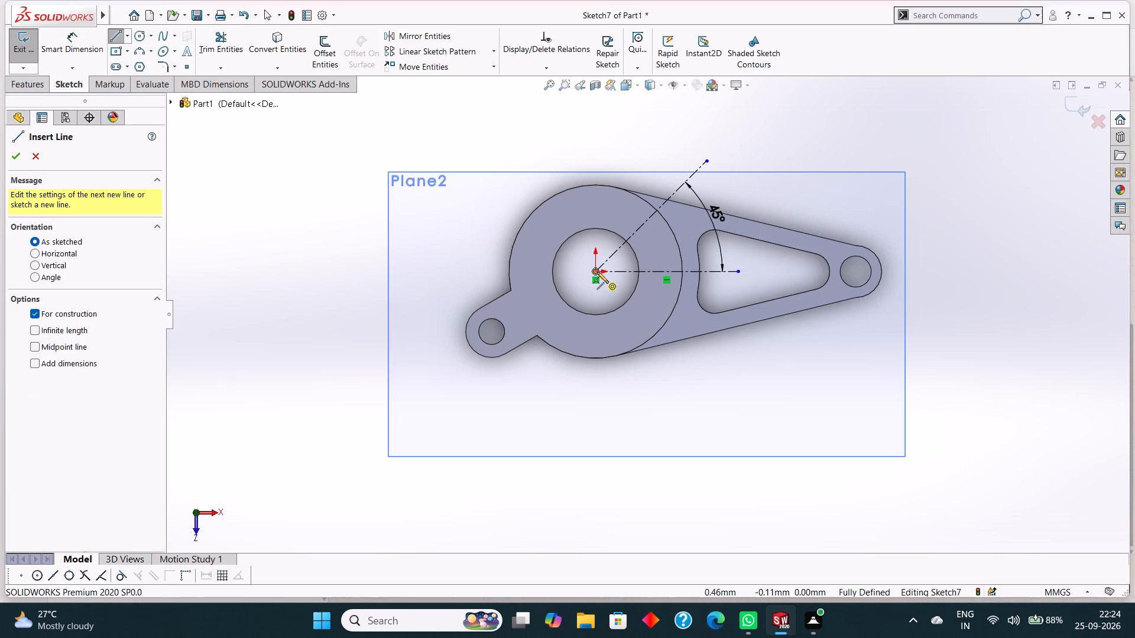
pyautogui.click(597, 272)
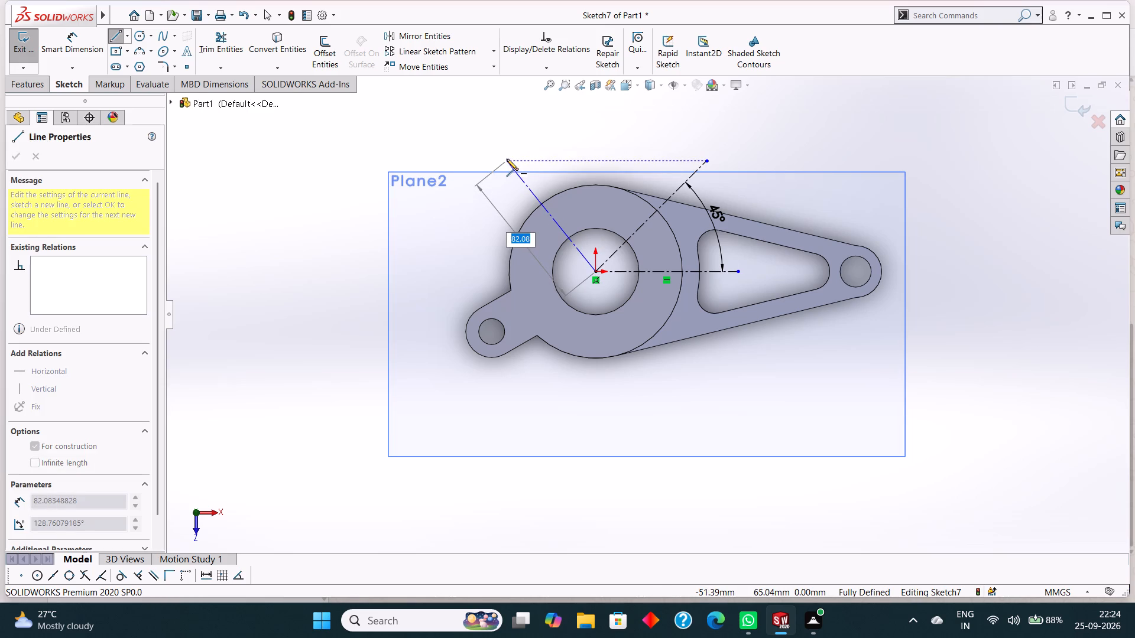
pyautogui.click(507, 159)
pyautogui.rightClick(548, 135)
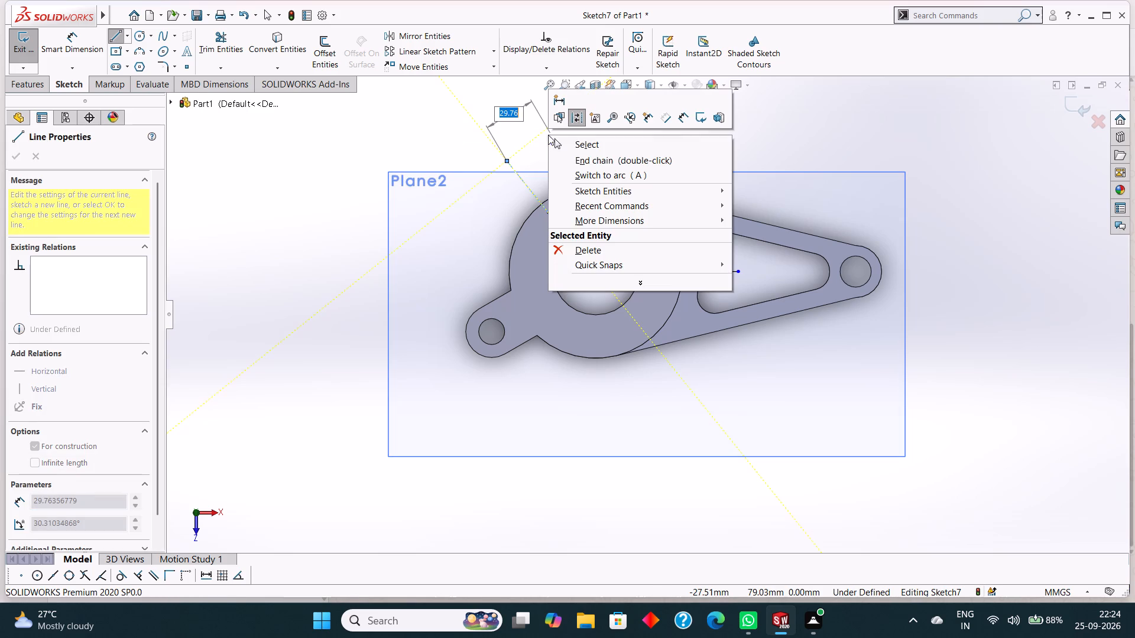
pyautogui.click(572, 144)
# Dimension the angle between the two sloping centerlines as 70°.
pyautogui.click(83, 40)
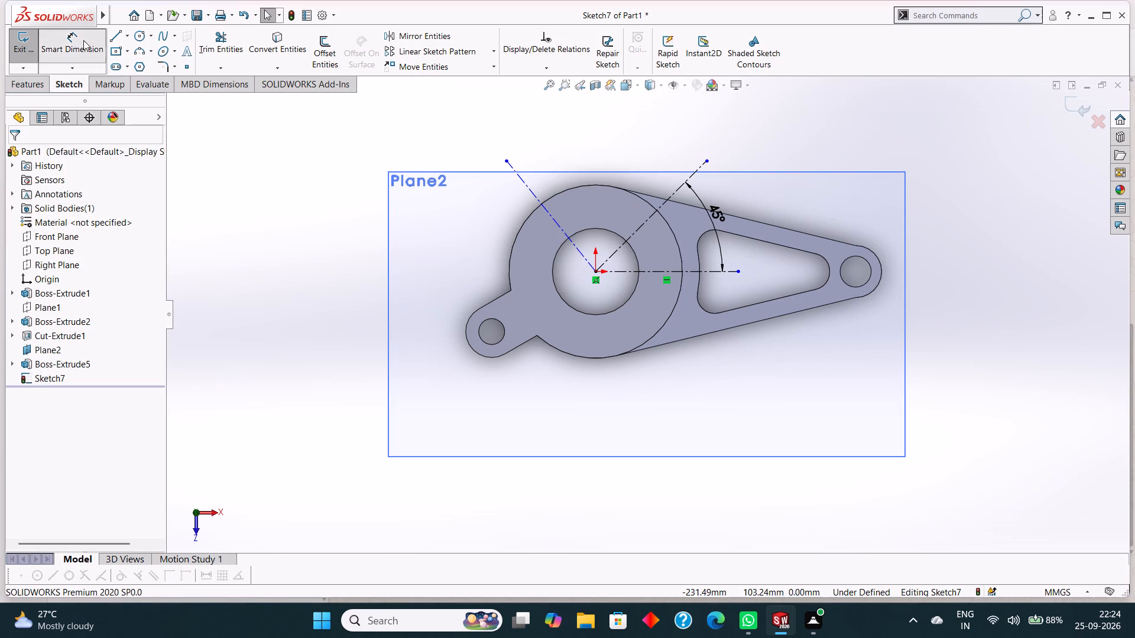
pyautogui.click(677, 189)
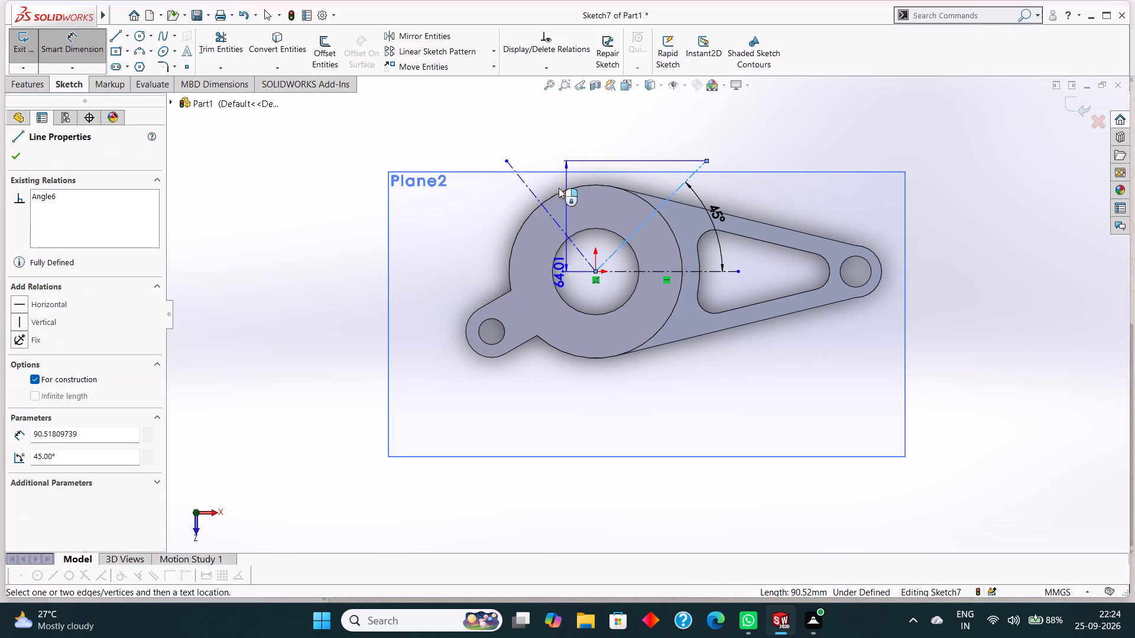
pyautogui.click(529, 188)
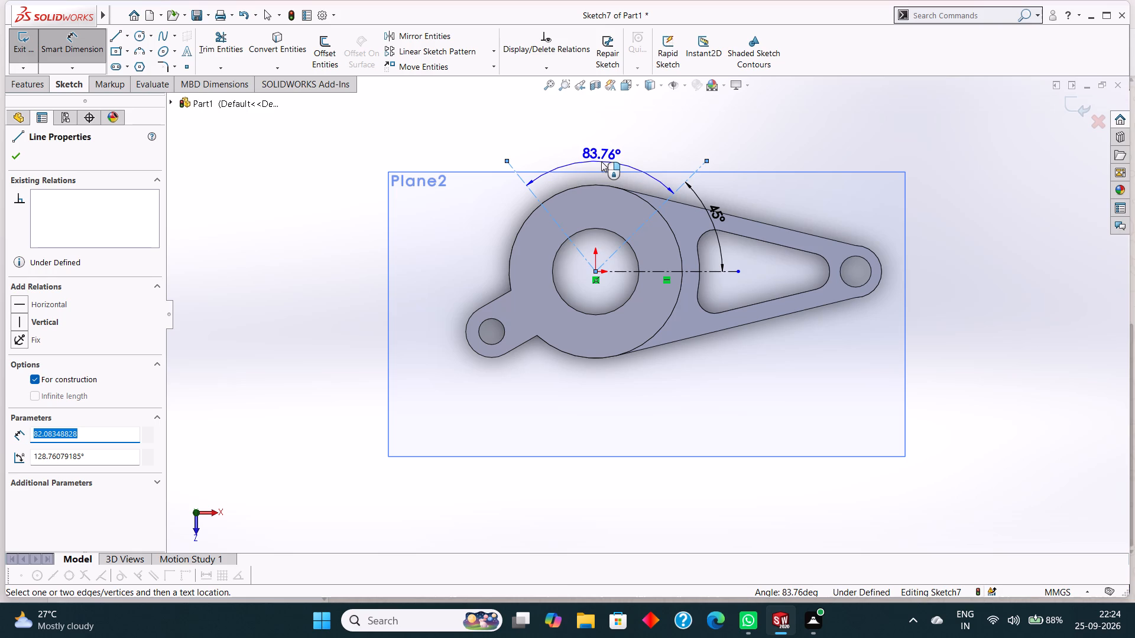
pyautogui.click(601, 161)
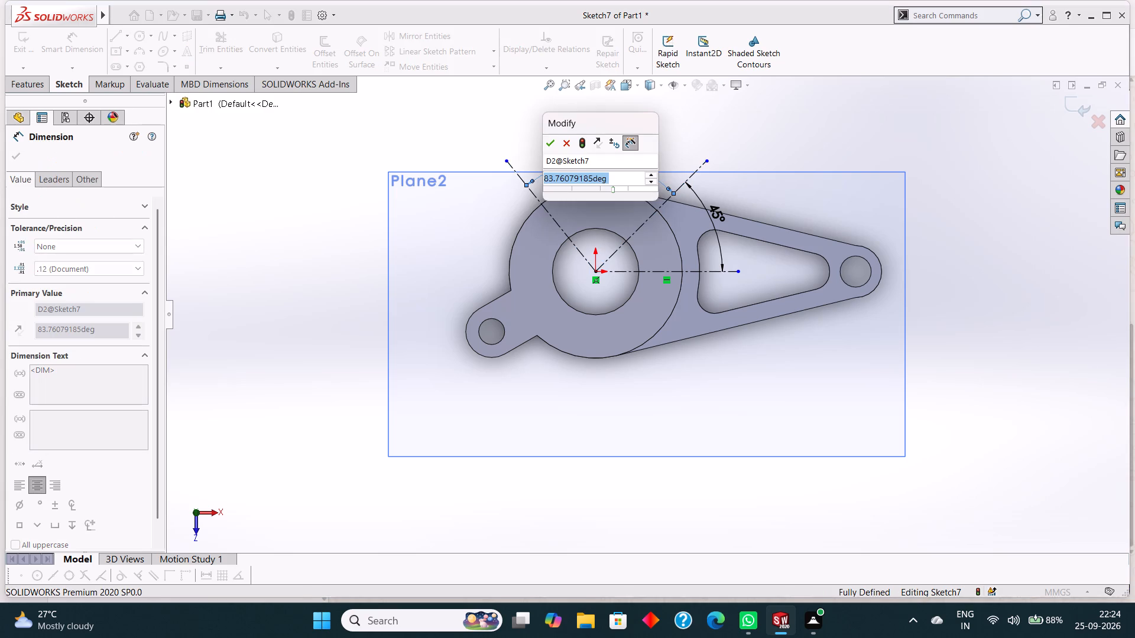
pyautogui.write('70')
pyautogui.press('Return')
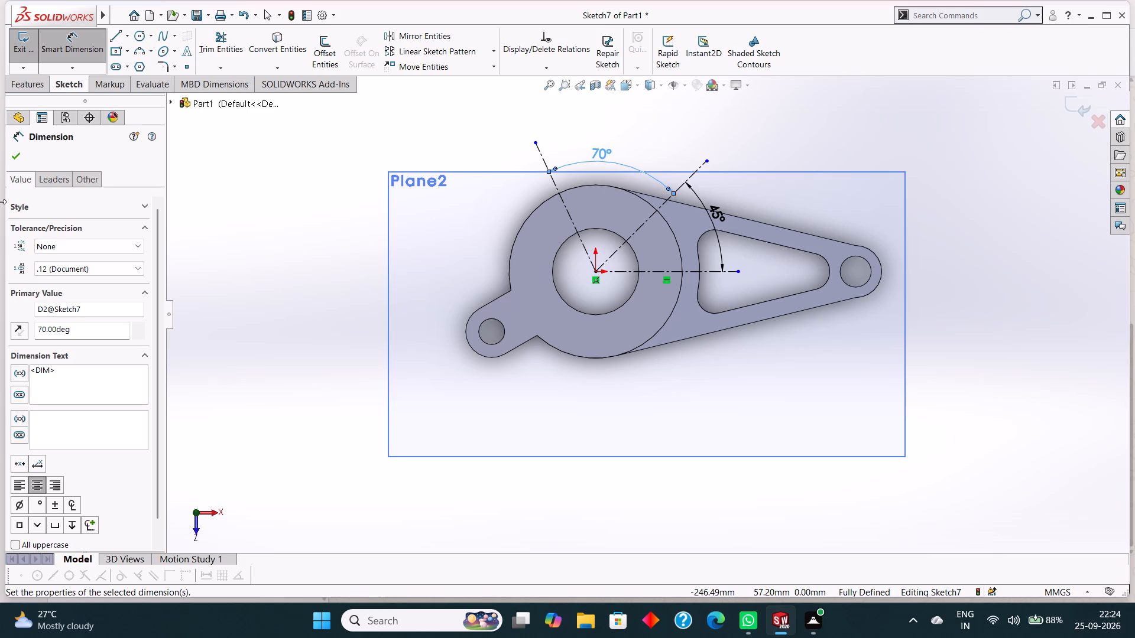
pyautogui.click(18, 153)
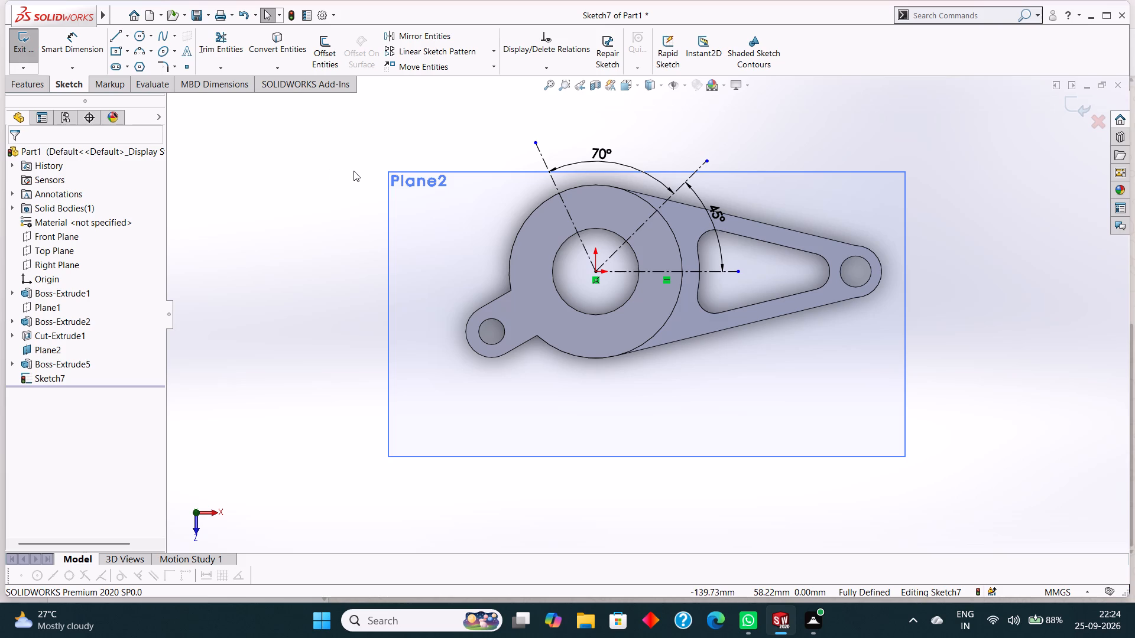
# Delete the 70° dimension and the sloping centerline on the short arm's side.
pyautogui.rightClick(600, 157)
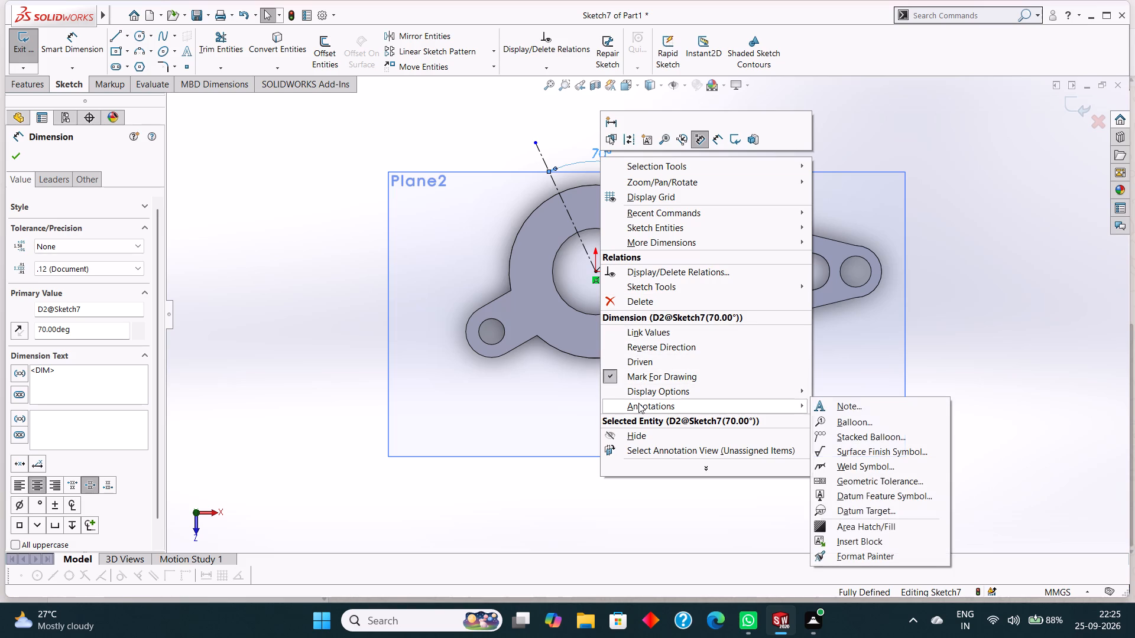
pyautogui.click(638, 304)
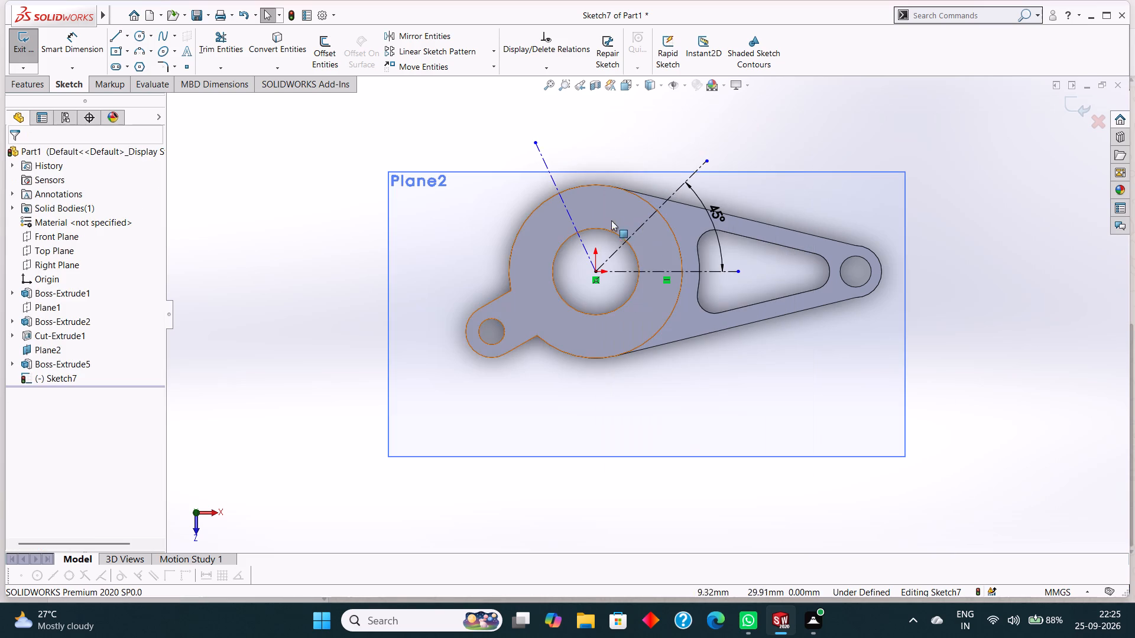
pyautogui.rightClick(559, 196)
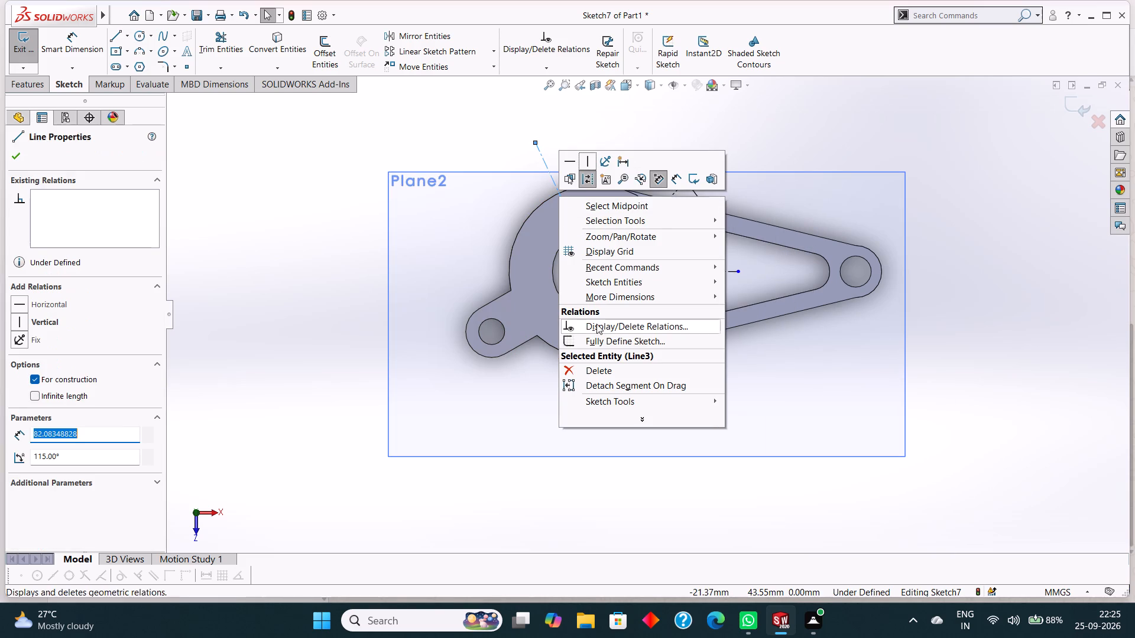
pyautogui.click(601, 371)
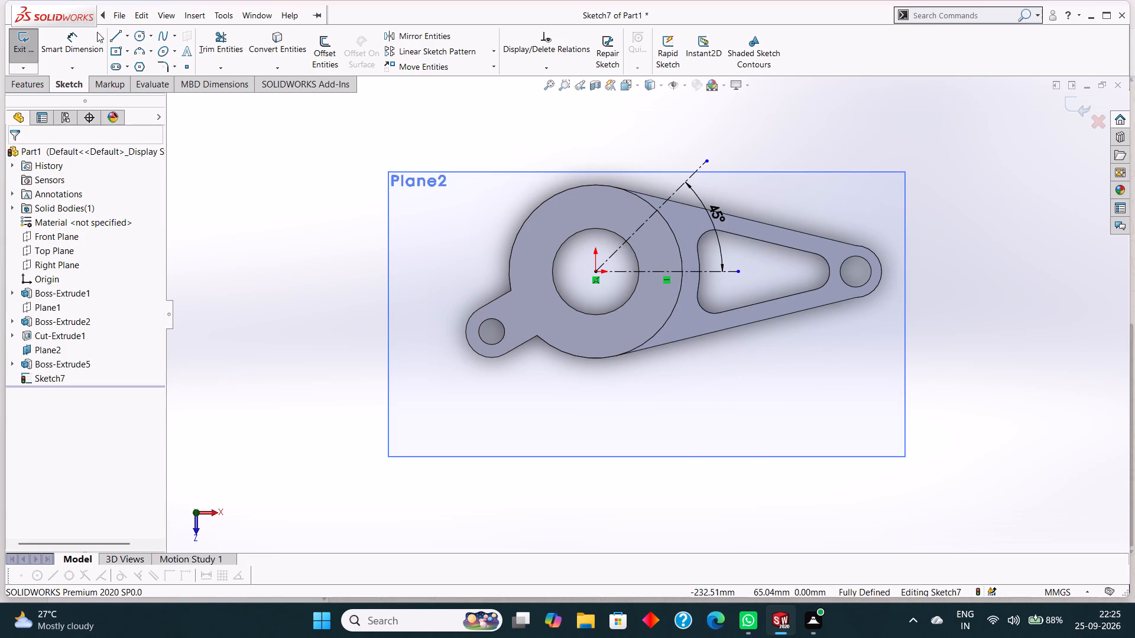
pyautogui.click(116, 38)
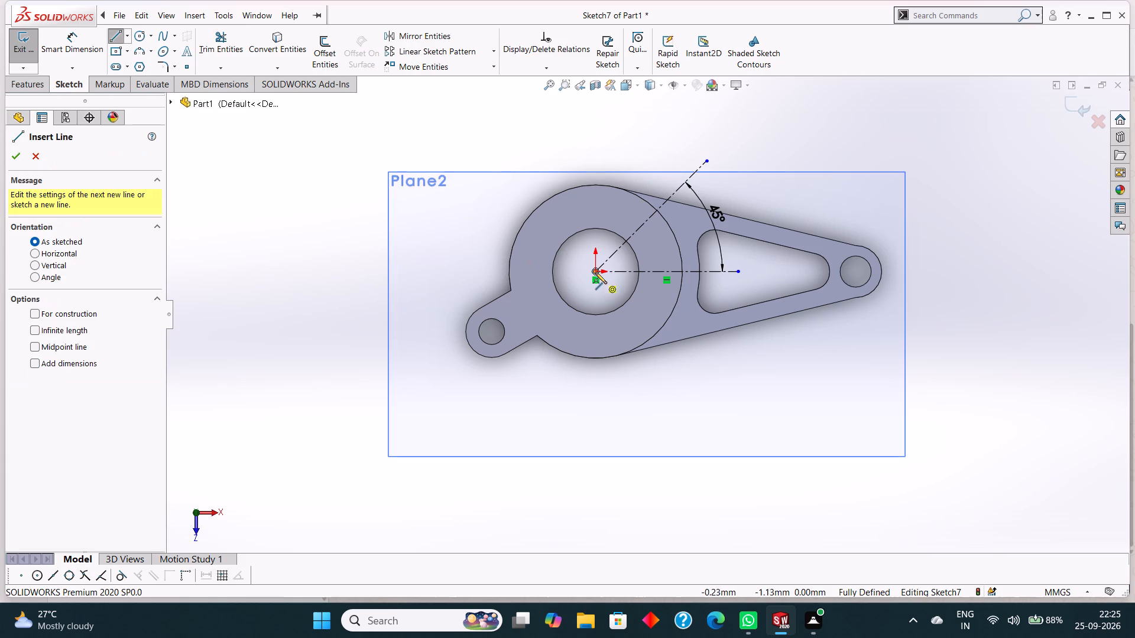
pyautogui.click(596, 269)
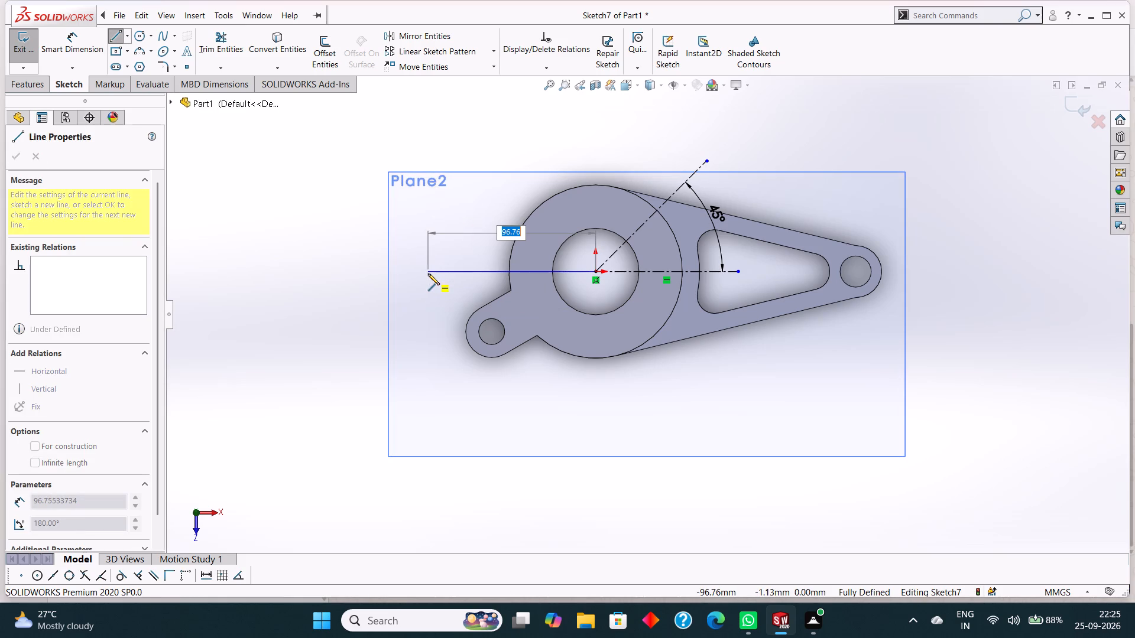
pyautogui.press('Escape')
# Draw a horizontal centerline about 80 mm long from the origin, pointing away from the long arm.
pyautogui.click(131, 39)
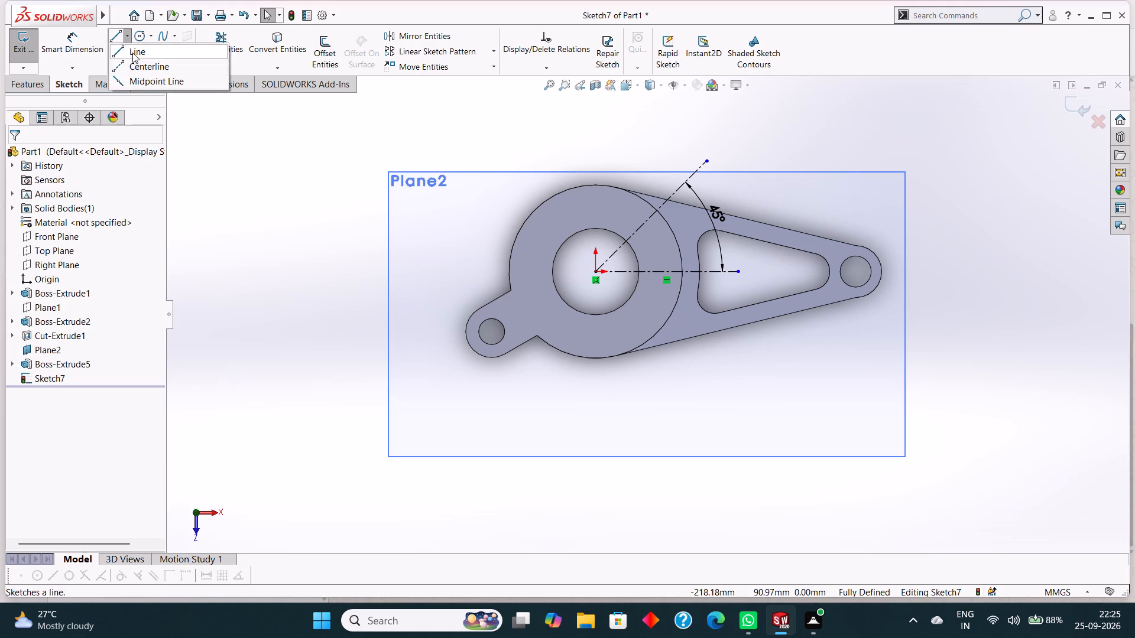
pyautogui.click(138, 68)
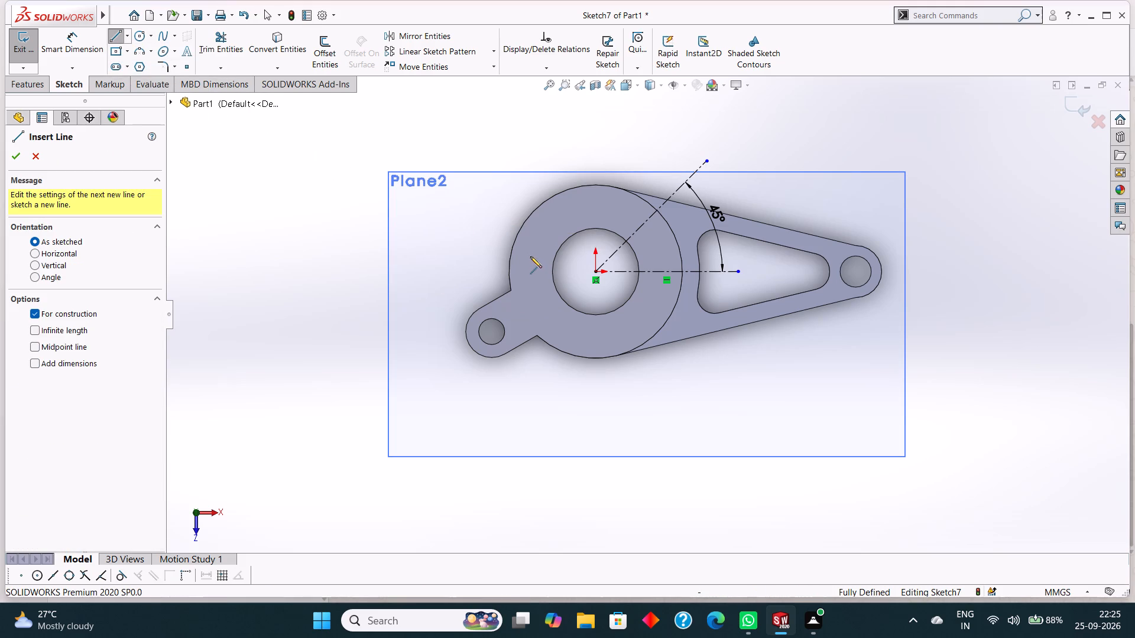
pyautogui.click(596, 270)
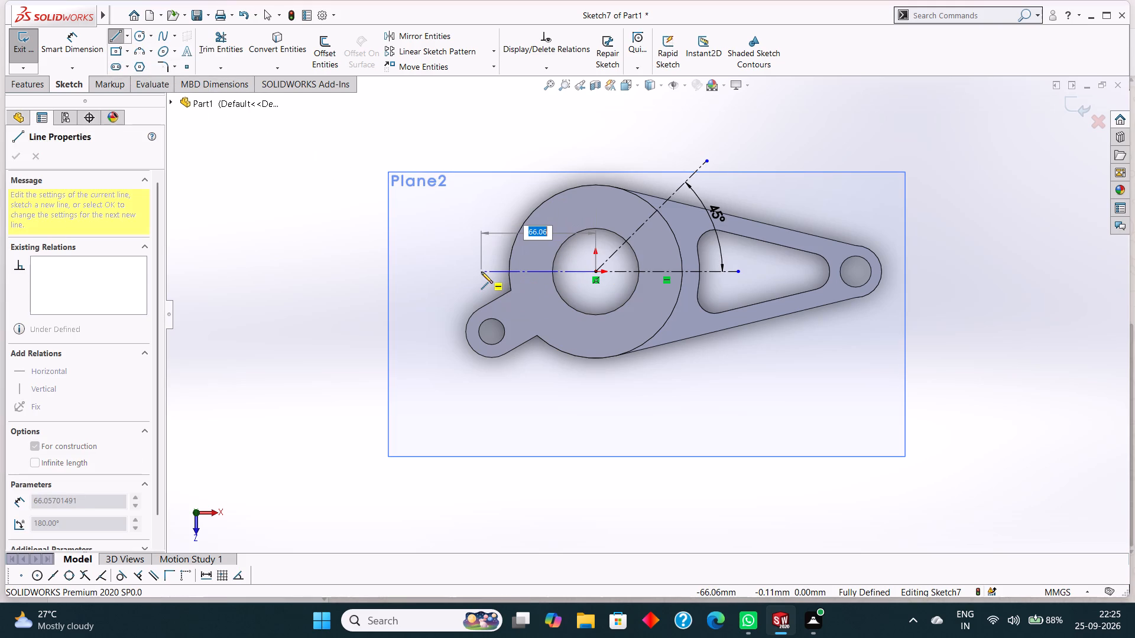
pyautogui.click(458, 272)
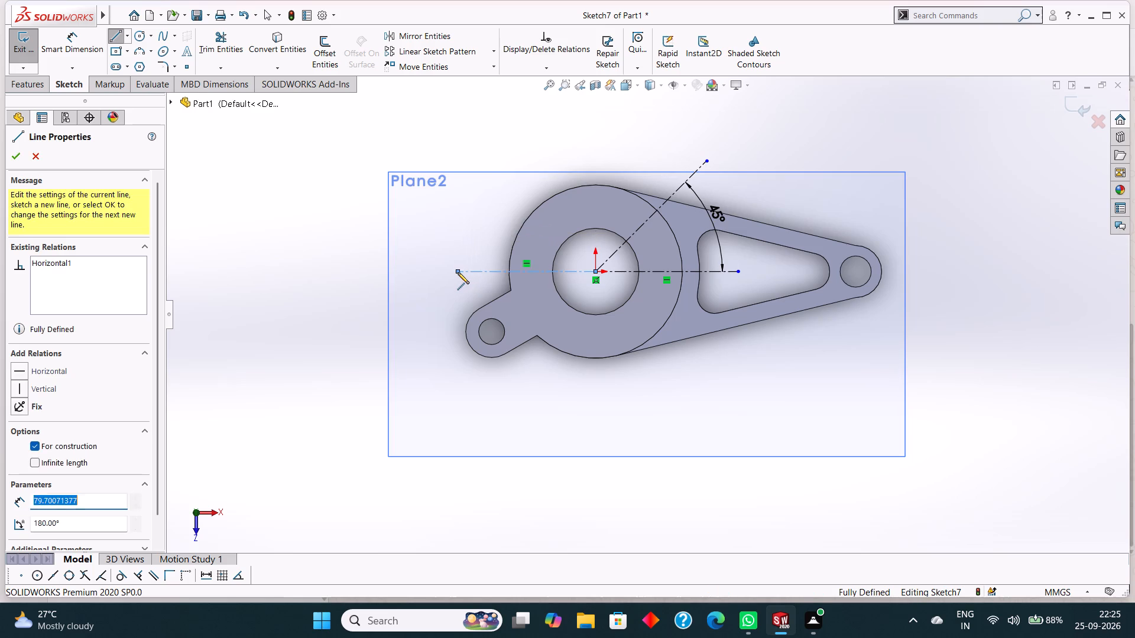
pyautogui.rightClick(422, 259)
pyautogui.click(450, 267)
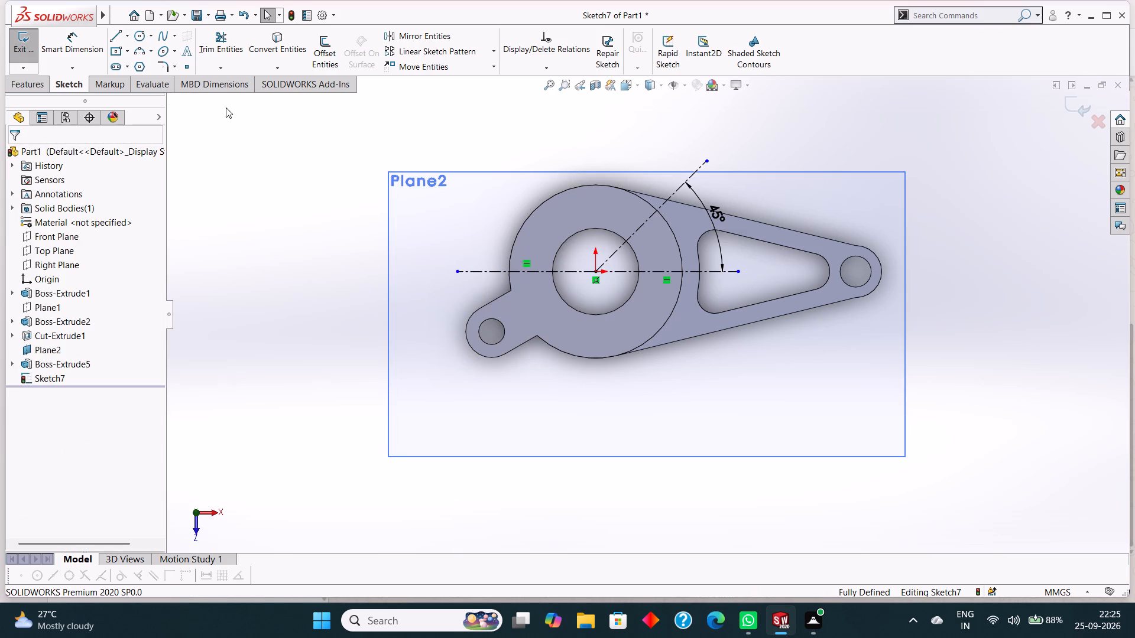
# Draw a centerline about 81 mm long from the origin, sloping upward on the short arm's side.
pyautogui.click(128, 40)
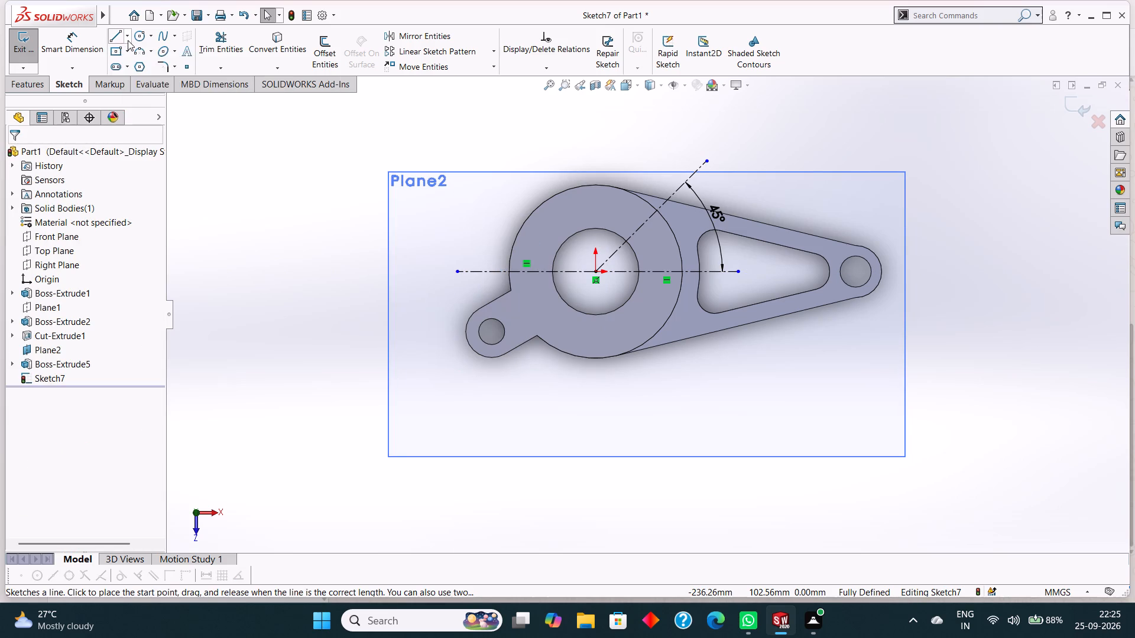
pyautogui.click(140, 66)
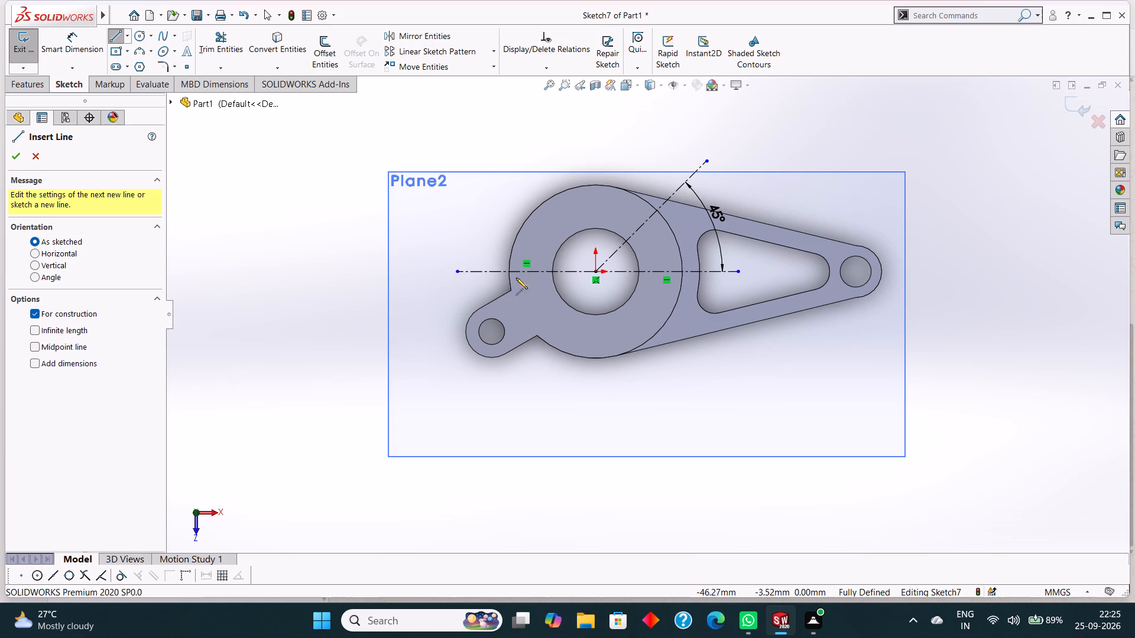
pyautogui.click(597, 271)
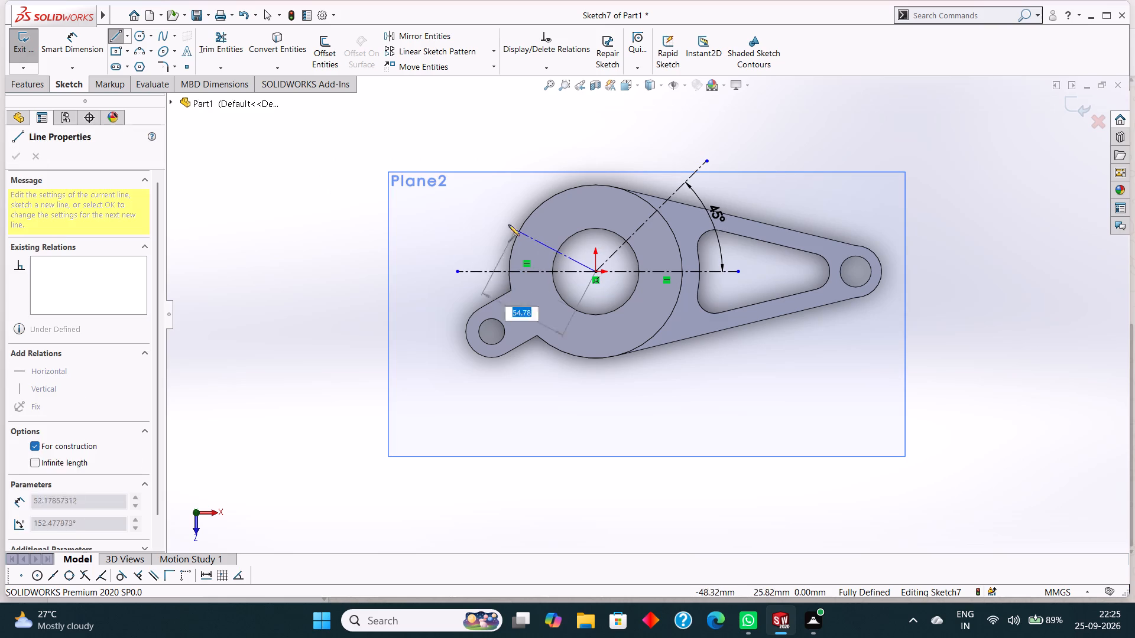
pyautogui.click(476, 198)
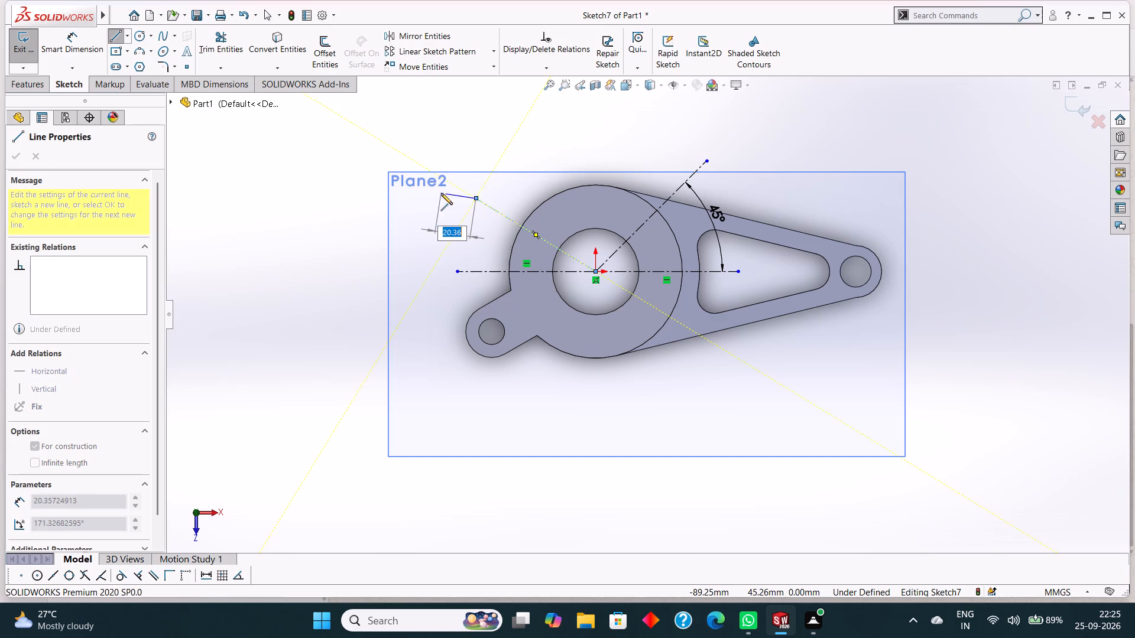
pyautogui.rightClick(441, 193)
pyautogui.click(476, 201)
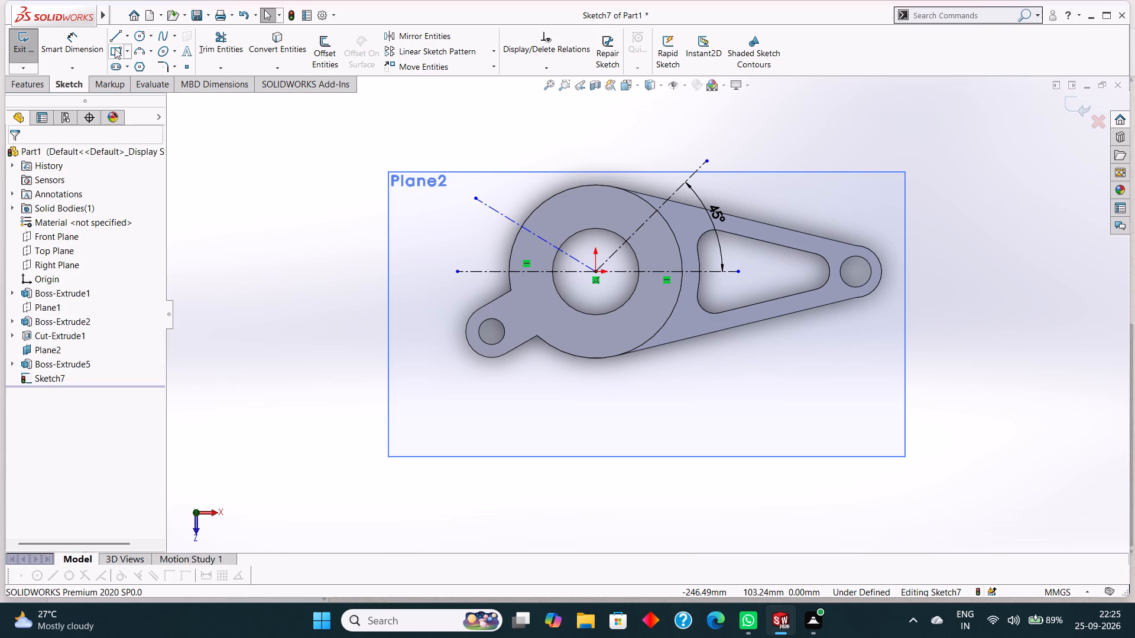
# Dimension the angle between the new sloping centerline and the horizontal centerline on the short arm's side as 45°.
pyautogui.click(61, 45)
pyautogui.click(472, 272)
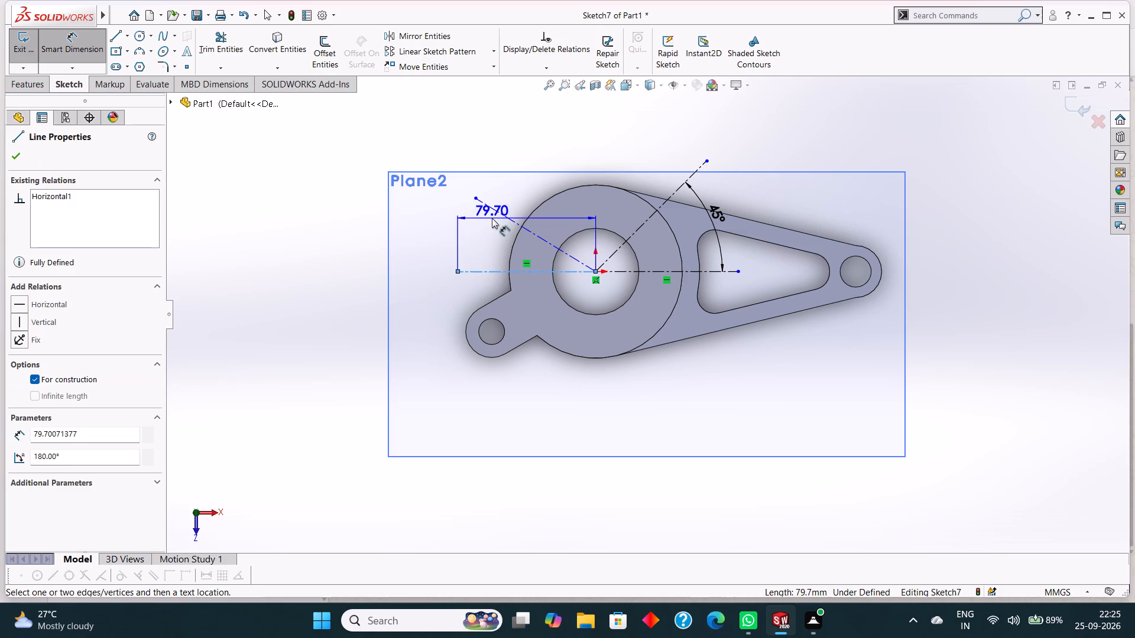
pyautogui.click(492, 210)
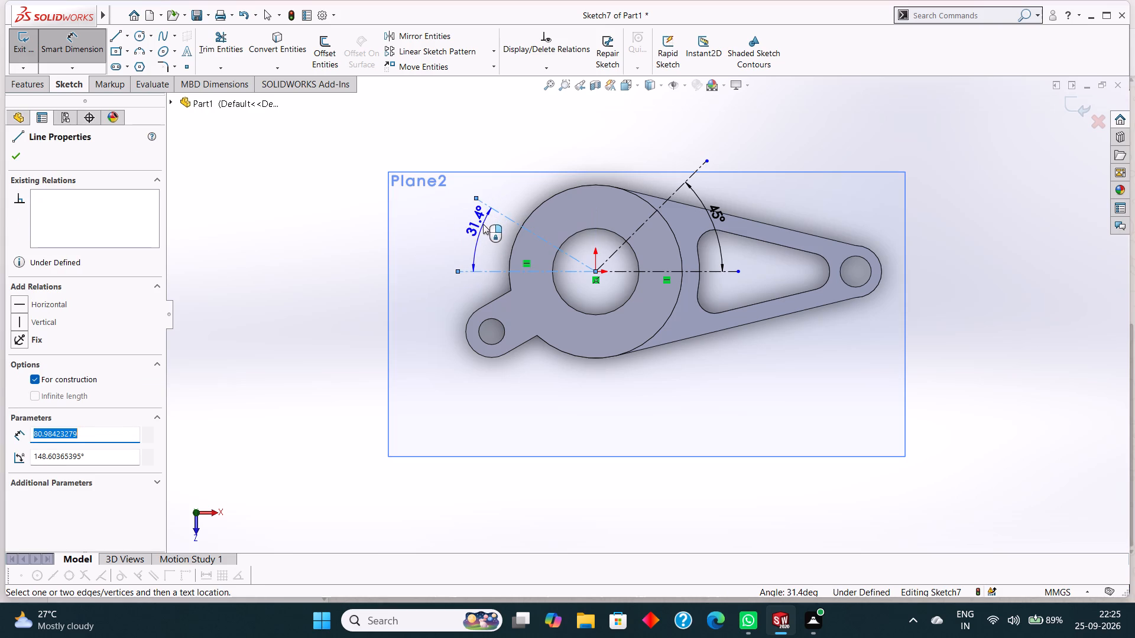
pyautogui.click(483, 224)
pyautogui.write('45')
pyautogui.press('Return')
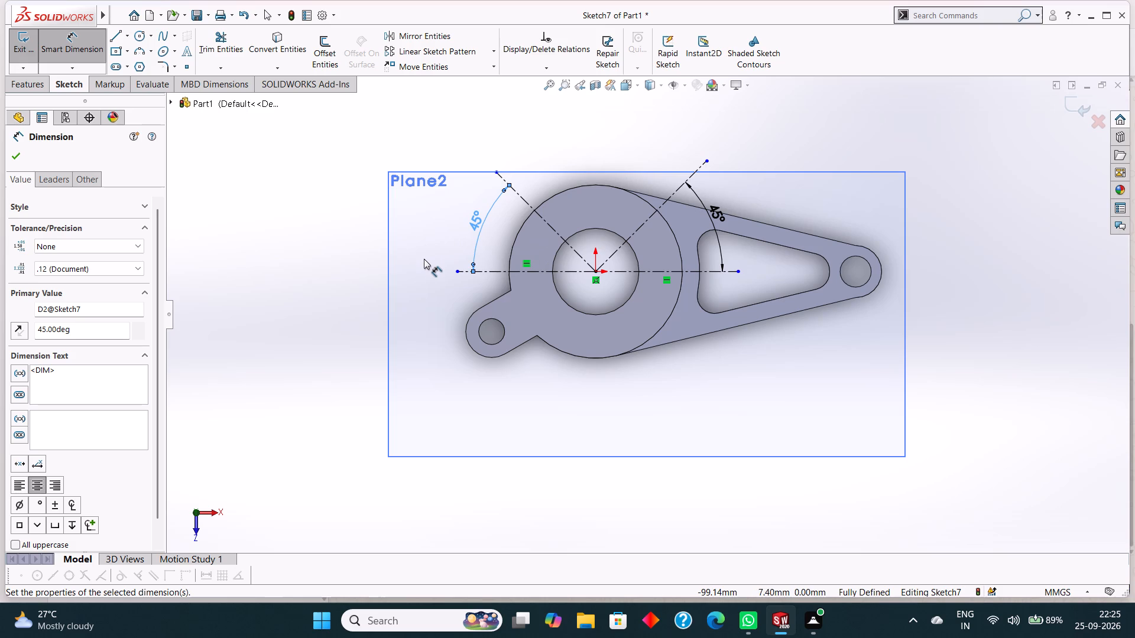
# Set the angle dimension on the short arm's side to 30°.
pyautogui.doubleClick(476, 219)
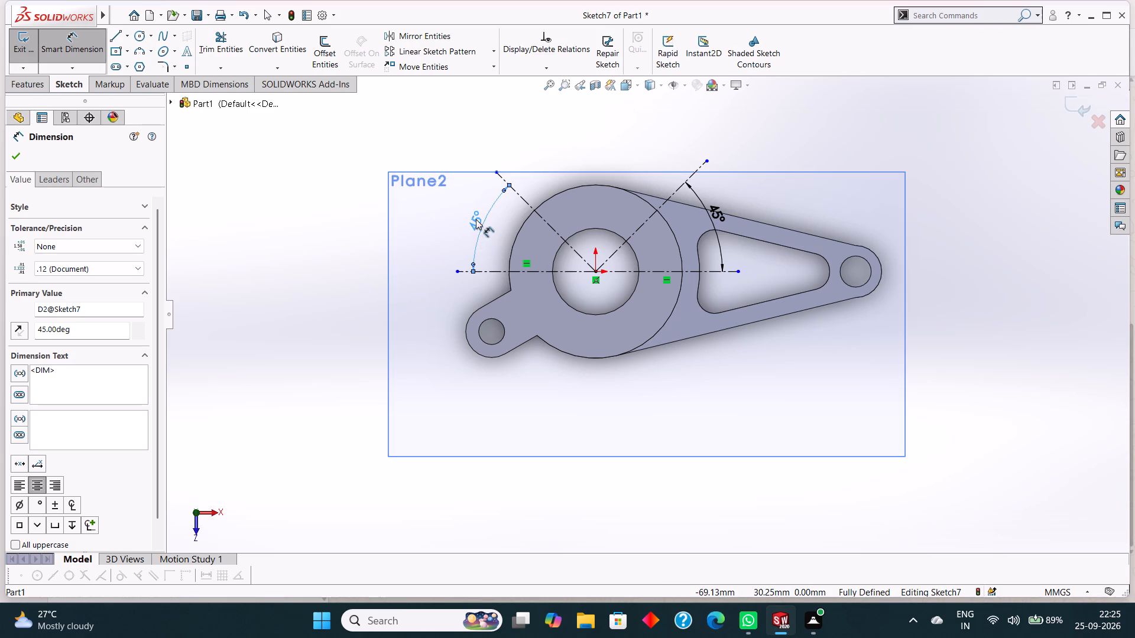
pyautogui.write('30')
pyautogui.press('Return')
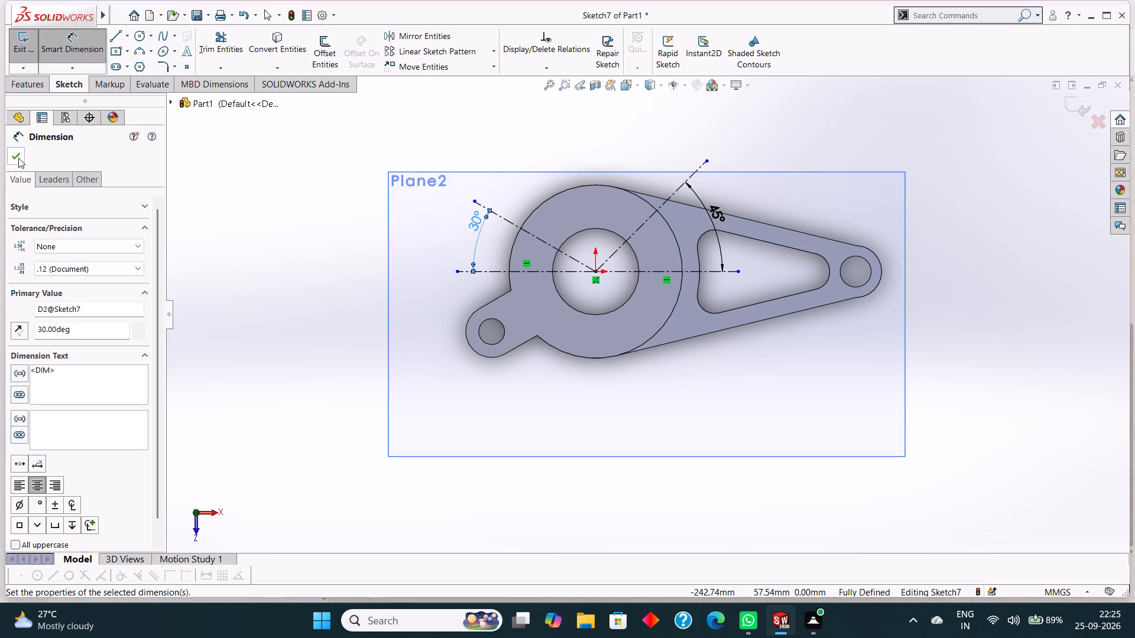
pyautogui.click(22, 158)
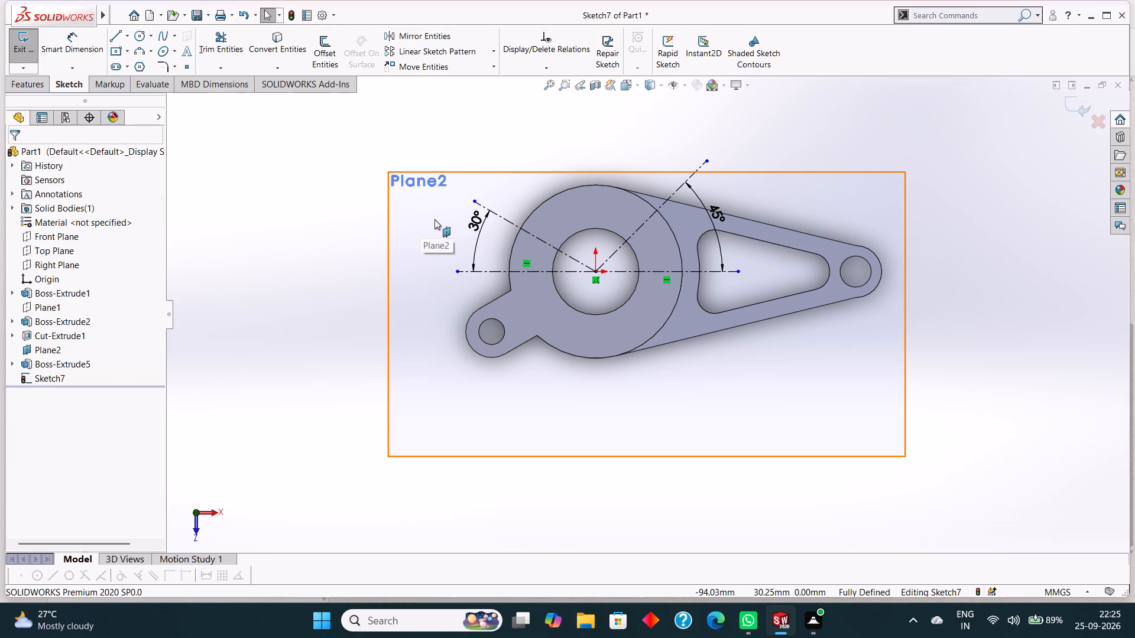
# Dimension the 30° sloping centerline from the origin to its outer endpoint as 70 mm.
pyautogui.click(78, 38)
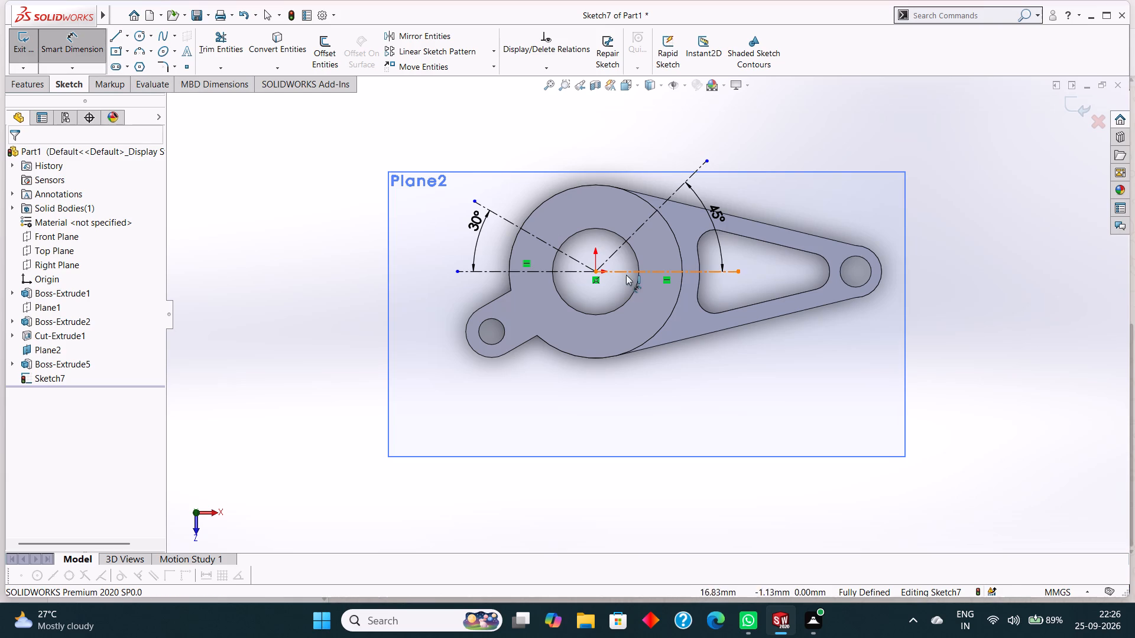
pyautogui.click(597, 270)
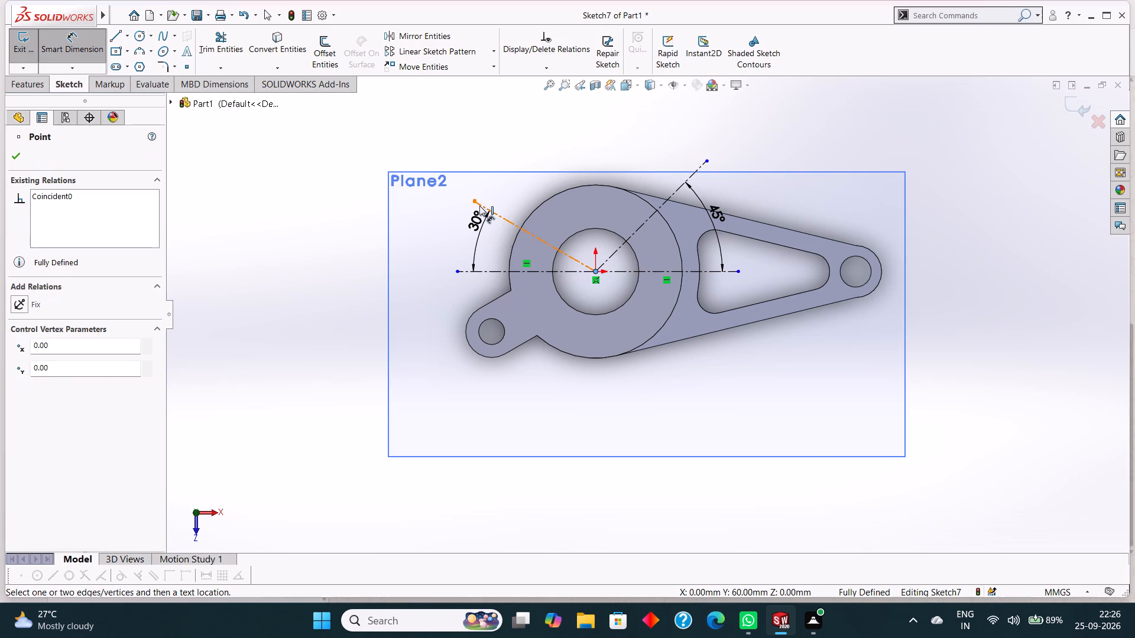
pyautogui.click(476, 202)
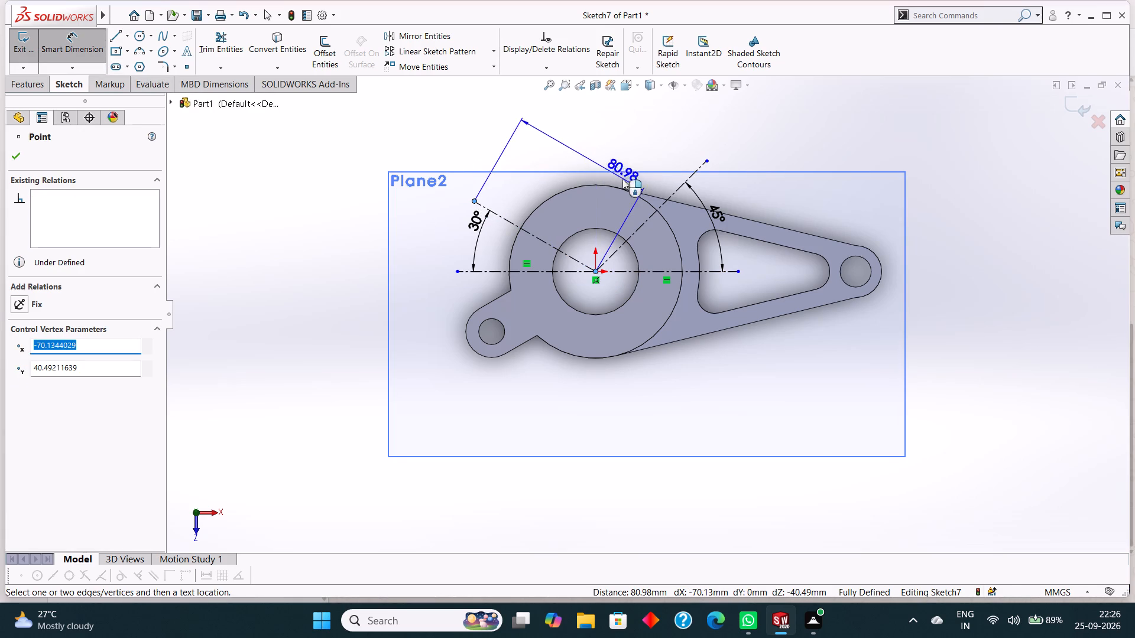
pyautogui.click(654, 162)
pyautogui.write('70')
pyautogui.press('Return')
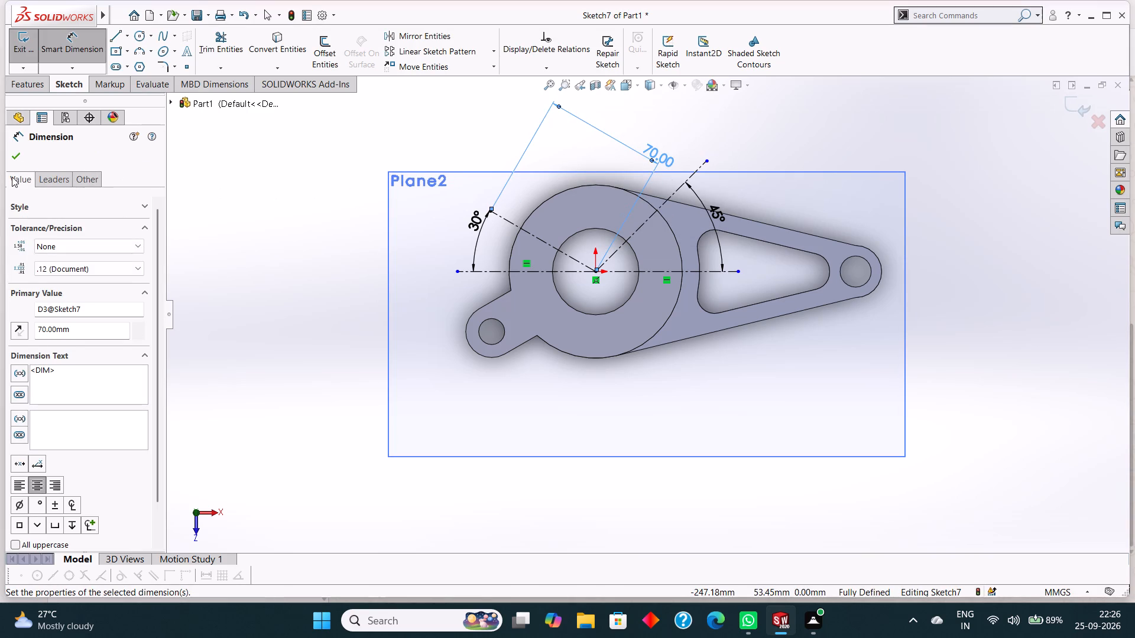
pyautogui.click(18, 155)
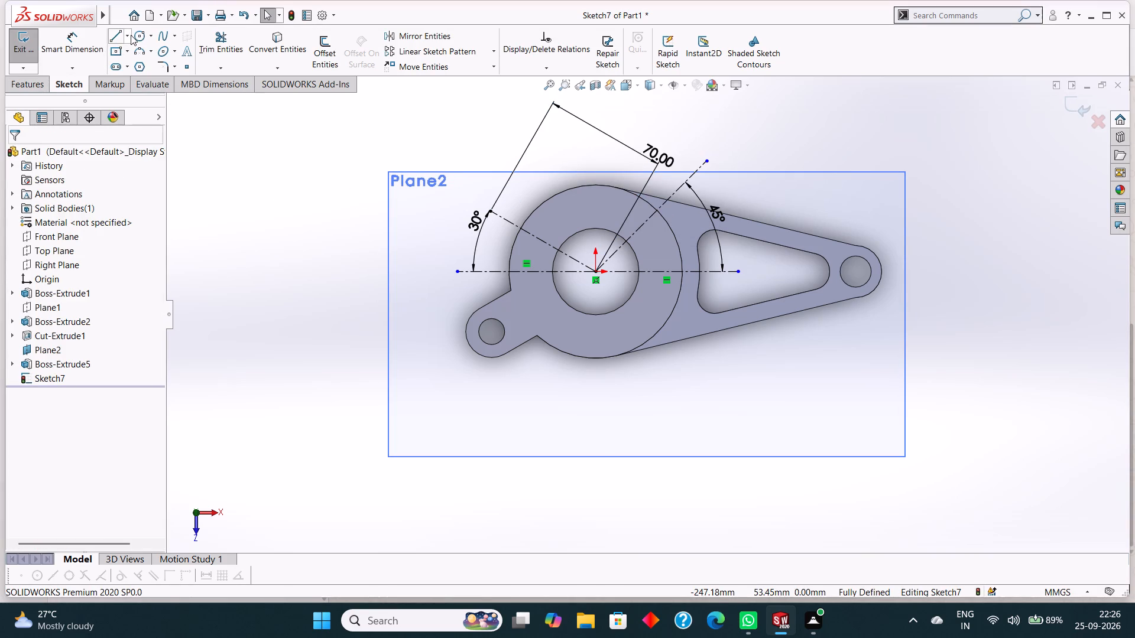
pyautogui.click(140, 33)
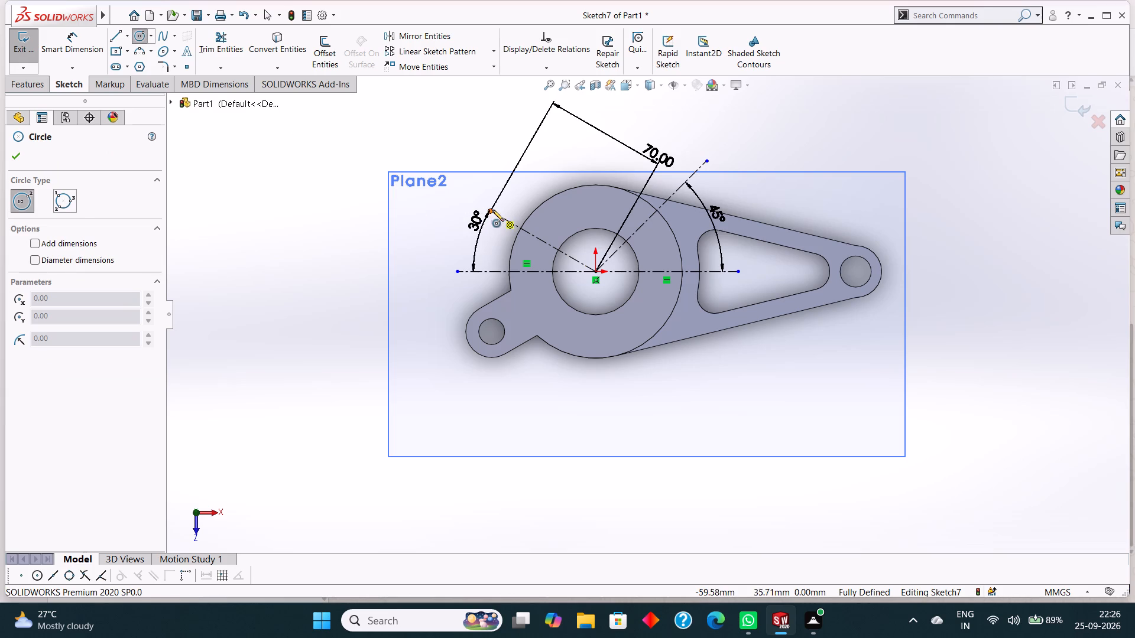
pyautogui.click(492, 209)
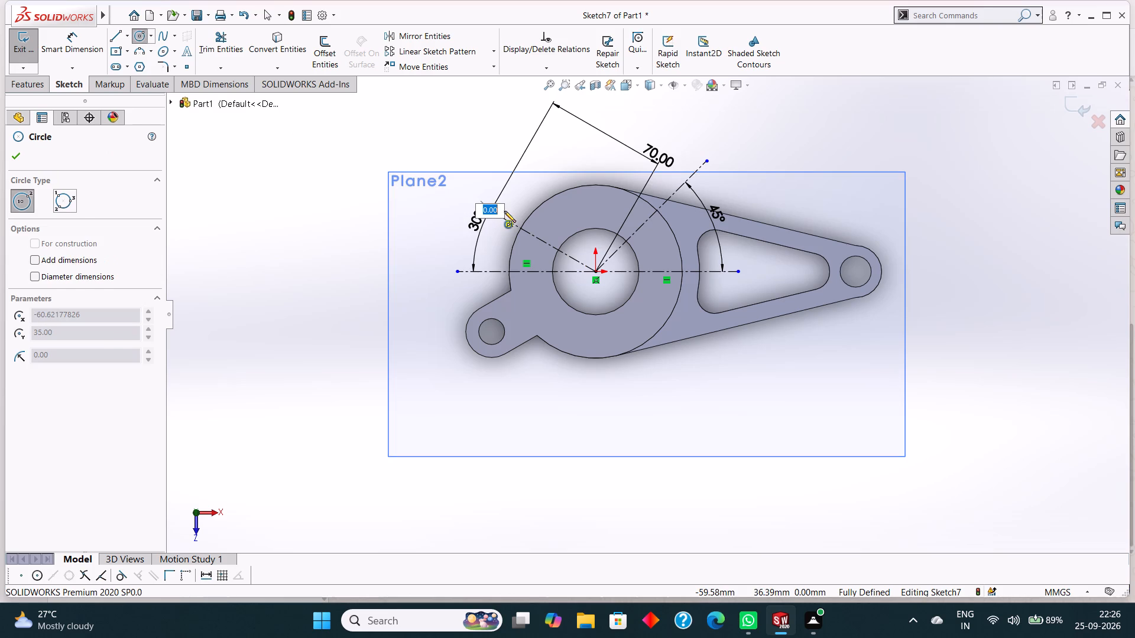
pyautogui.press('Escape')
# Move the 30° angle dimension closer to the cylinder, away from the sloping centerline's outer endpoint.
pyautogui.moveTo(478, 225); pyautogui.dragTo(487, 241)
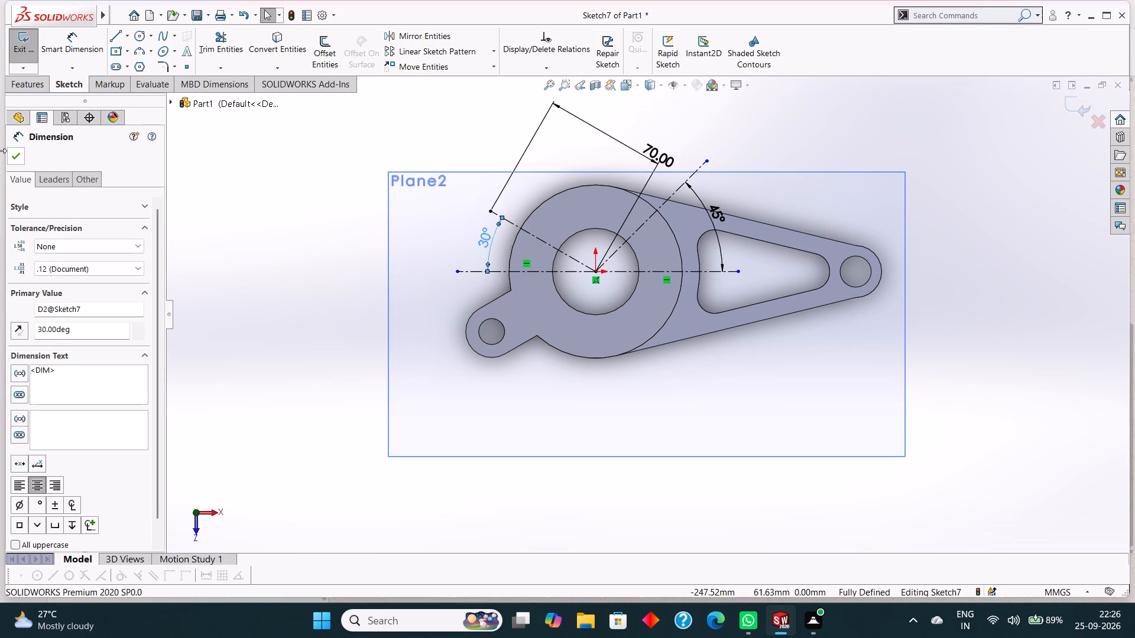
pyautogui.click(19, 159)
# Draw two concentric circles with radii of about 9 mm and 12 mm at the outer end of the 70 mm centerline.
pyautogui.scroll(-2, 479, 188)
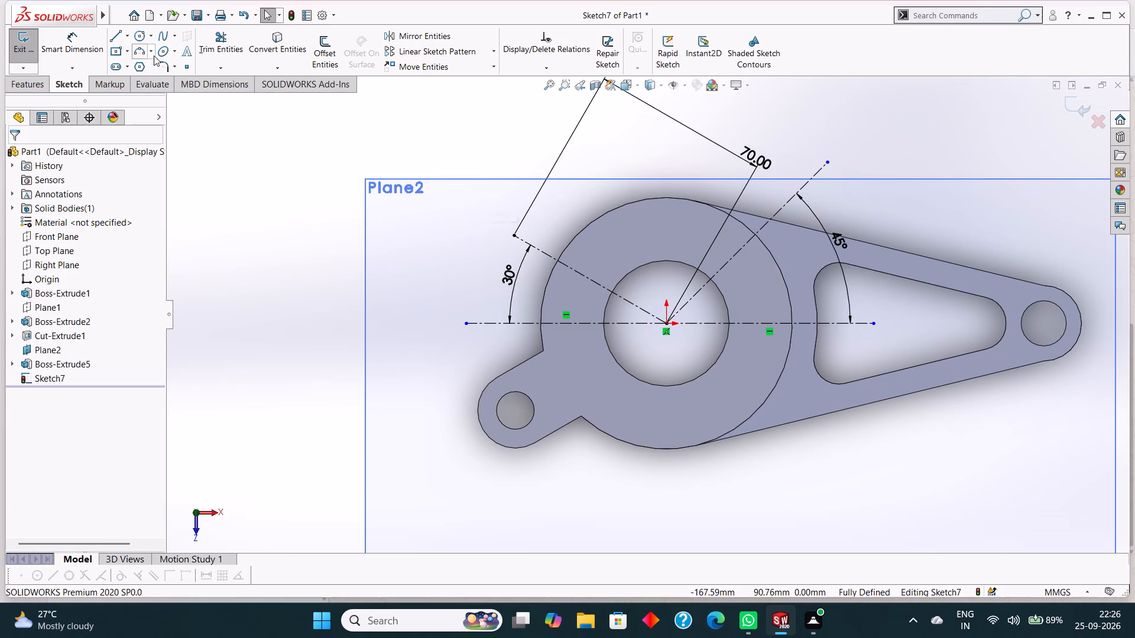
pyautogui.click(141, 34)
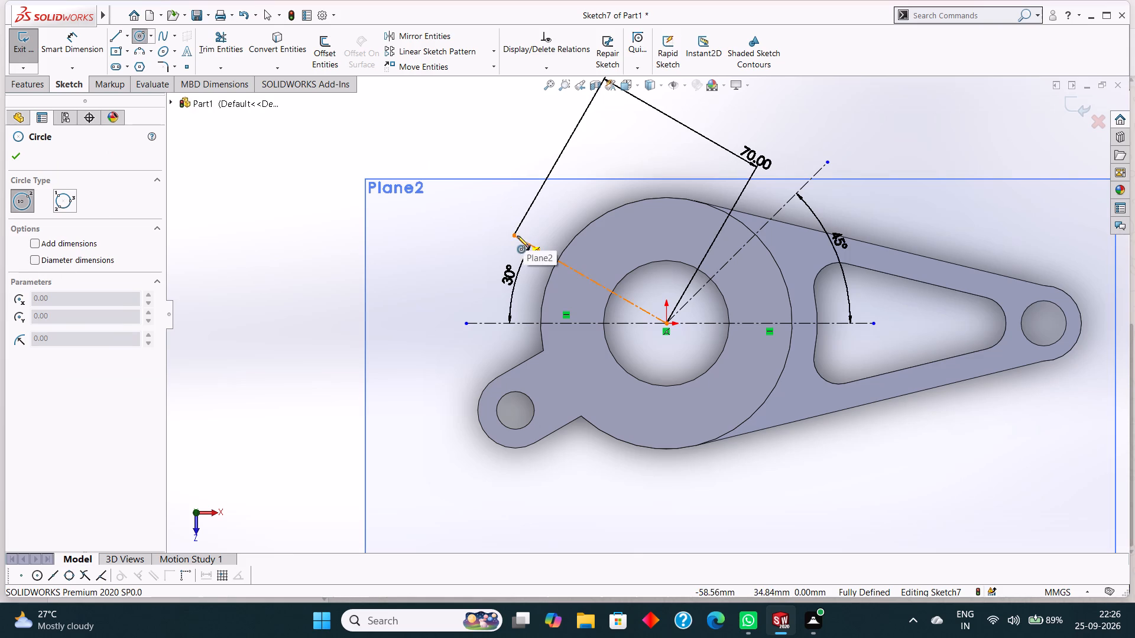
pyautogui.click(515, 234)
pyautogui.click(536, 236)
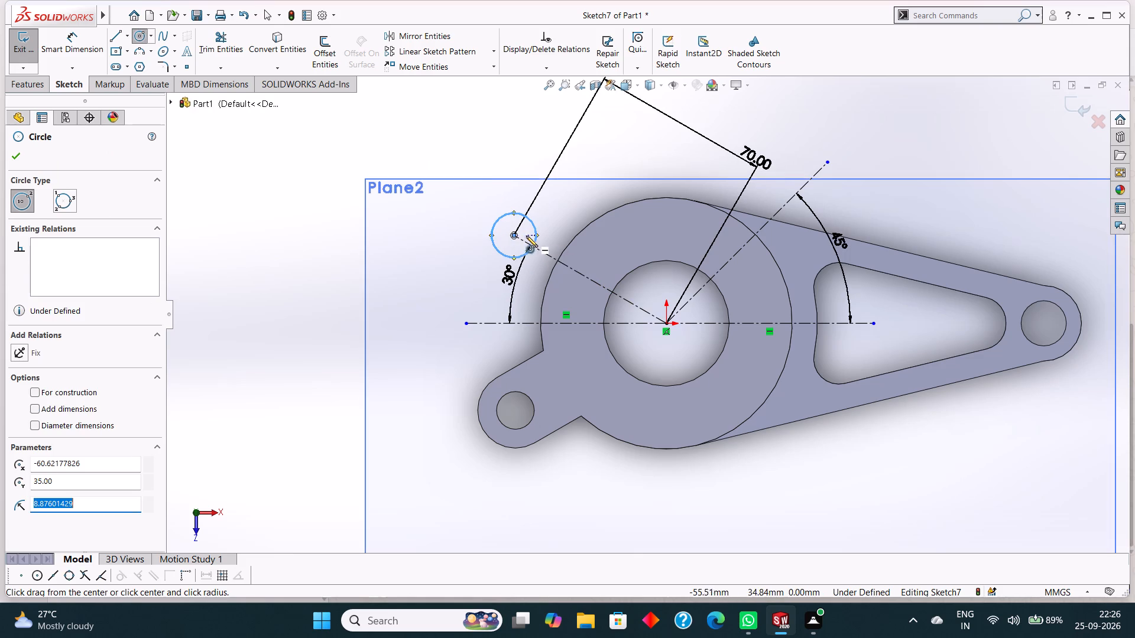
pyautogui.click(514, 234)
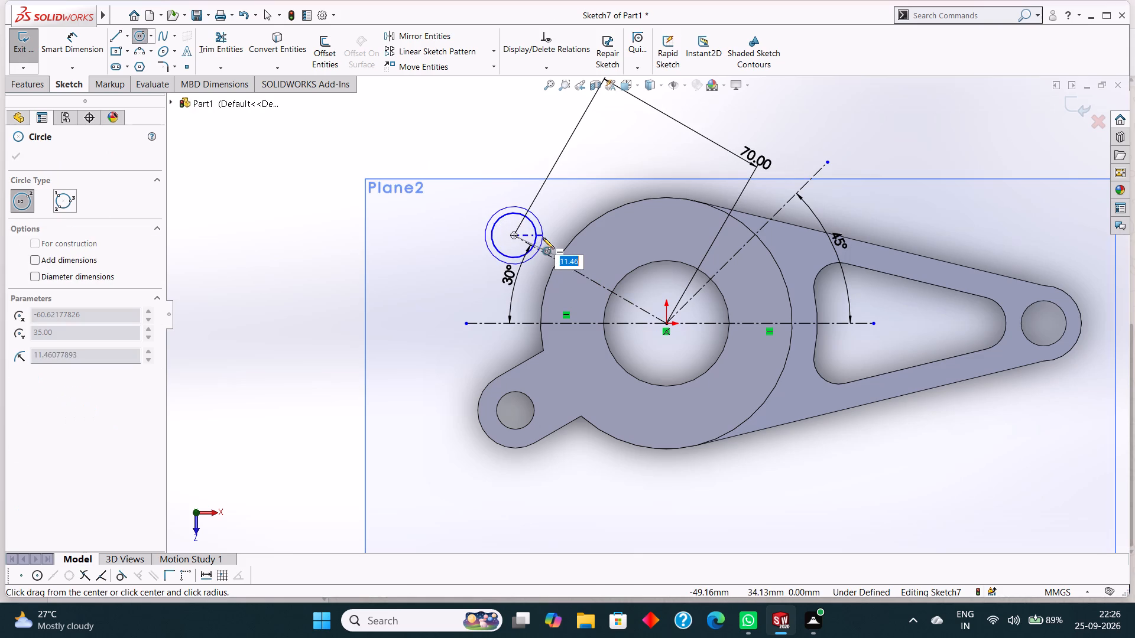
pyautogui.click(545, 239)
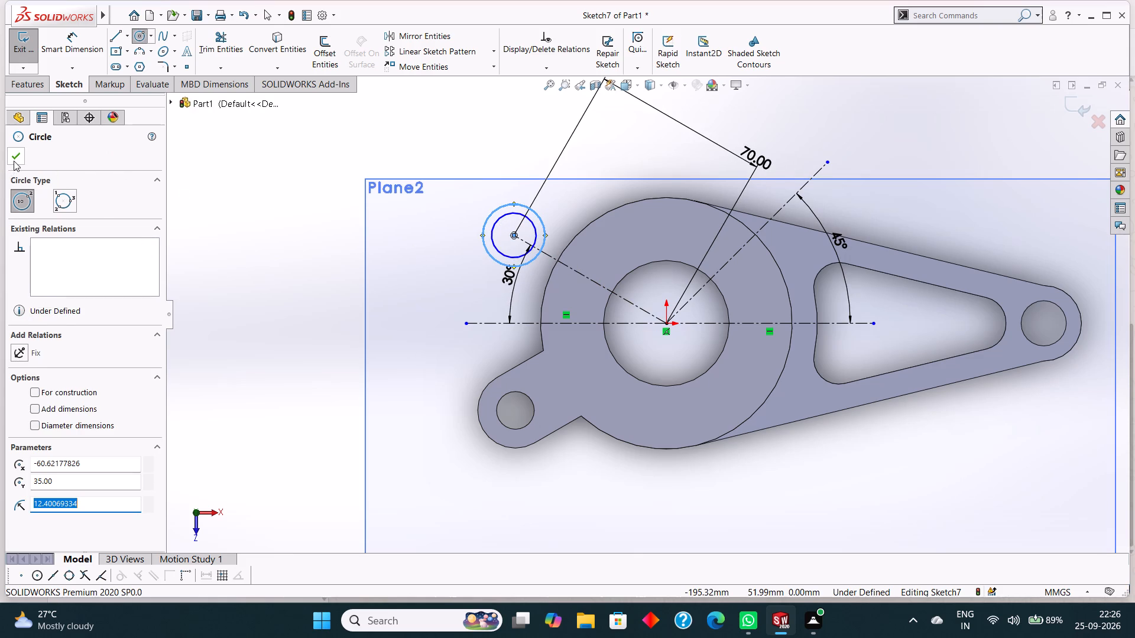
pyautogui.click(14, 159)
# Undo all of the new angled-centerline sketch on Plane2 and the short arm's extrusion, returning to the short arm's sketch.
pyautogui.scroll(1, 515, 308)
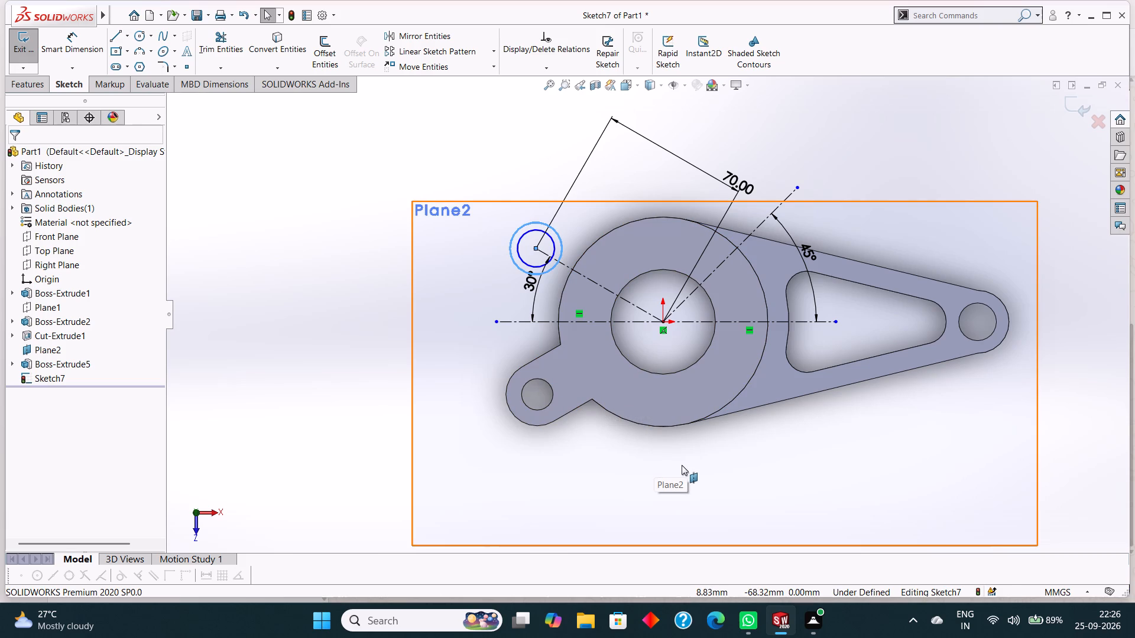
pyautogui.moveTo(682, 465); pyautogui.dragTo(676, 428, button='middle')
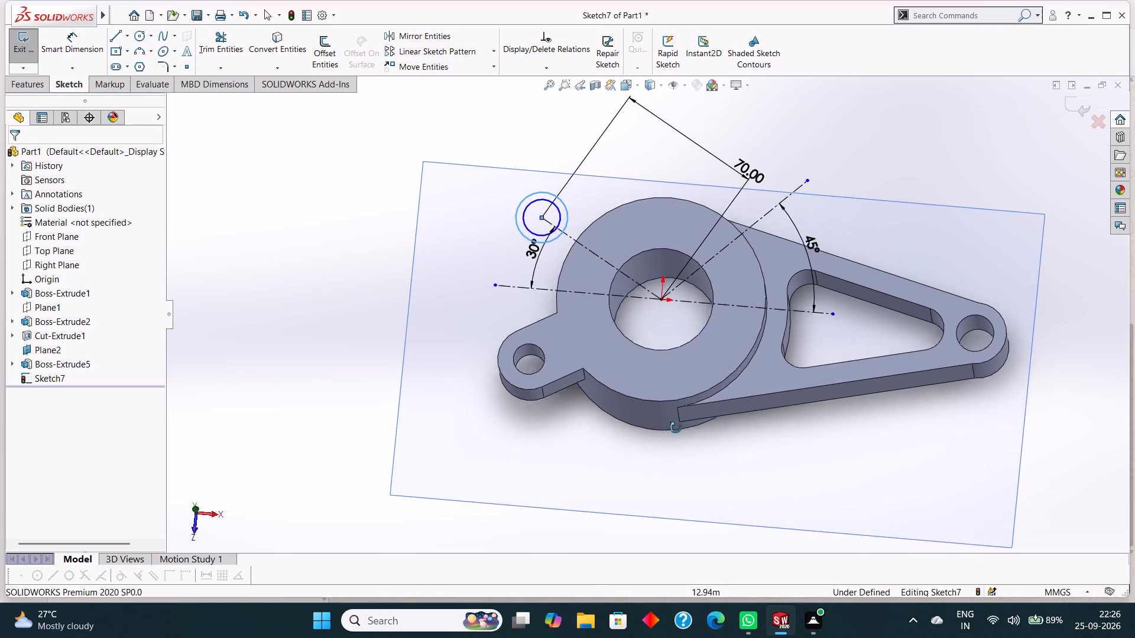
pyautogui.moveTo(676, 428); pyautogui.dragTo(676, 441, button='middle')
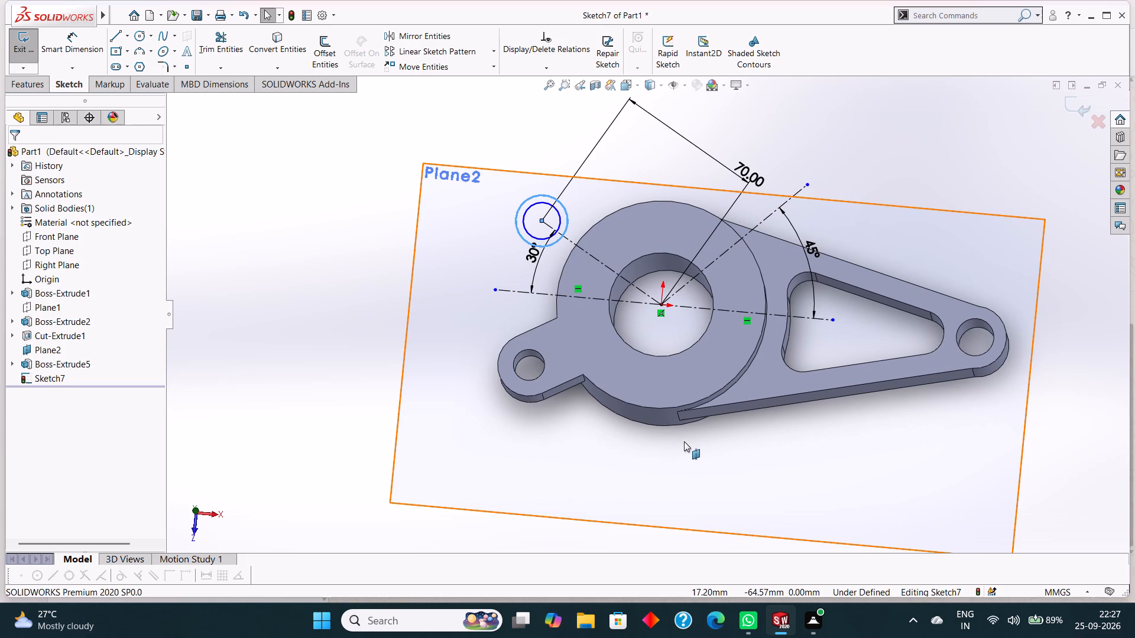
pyautogui.hotkey('ctrl', 'z')
pyautogui.hotkey('ctrl', 'z')
pyautogui.hotkey('ctrl', 'z')
pyautogui.hotkey('ctrl', 'z')
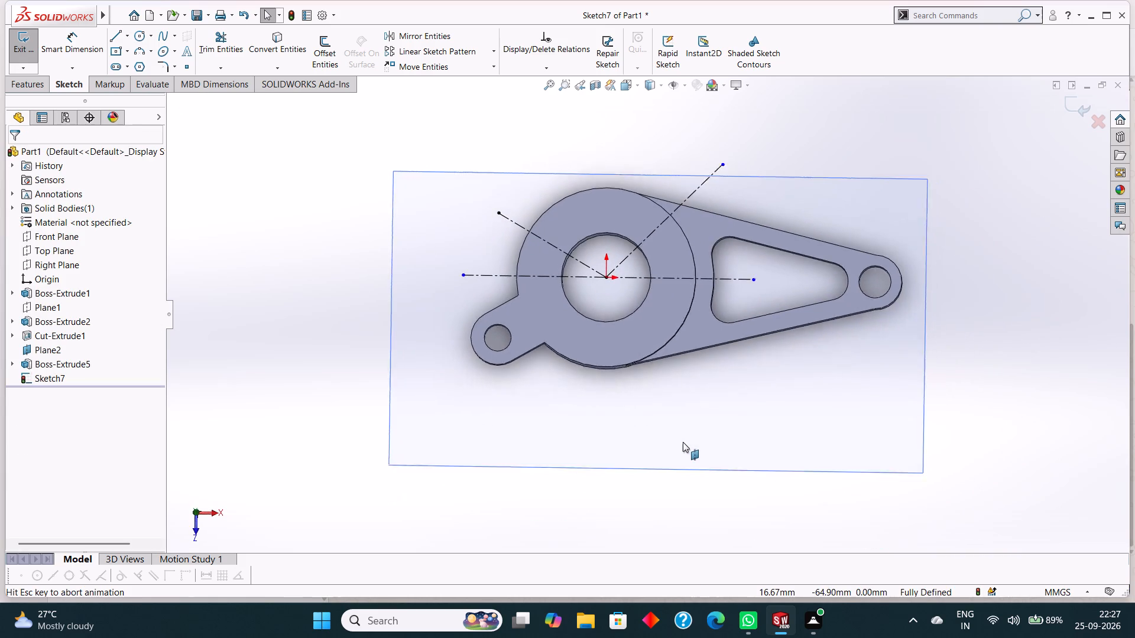
pyautogui.hotkey('ctrl', 'z')
pyautogui.hotkey('ctrl', 'z')
pyautogui.hotkey('ctrl', 'z')
pyautogui.hotkey('ctrl', 'z')
pyautogui.hotkey('ctrl', 'z')
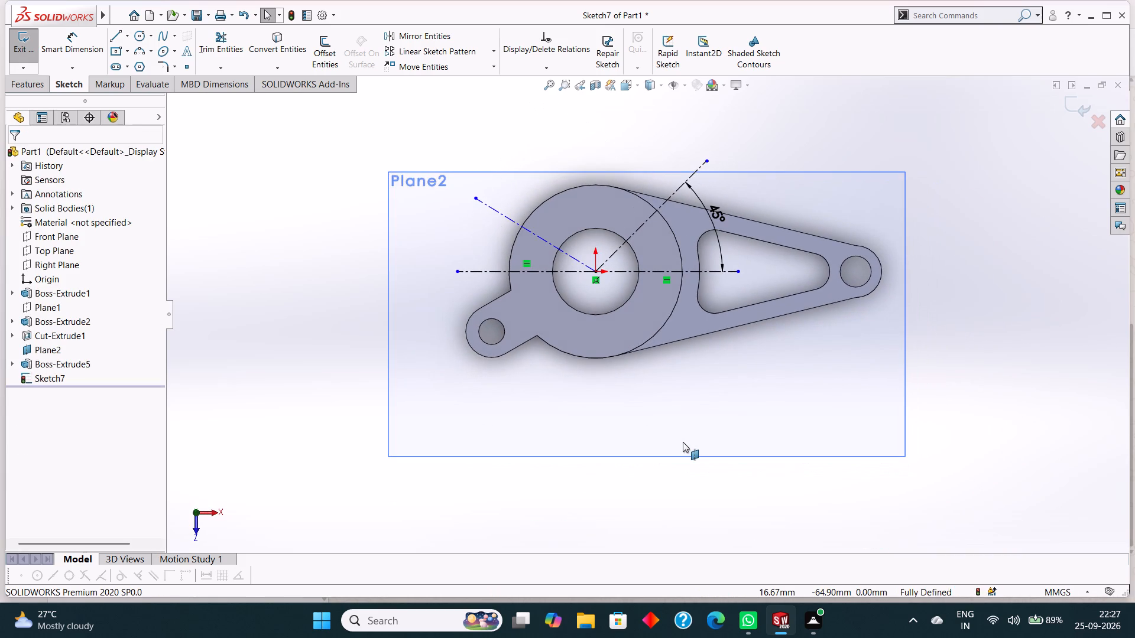
pyautogui.hotkey('ctrl', 'z')
pyautogui.hotkey('ctrl', 'z')
pyautogui.hotkey('ctrl', 'z')
pyautogui.hotkey('ctrl', 'z')
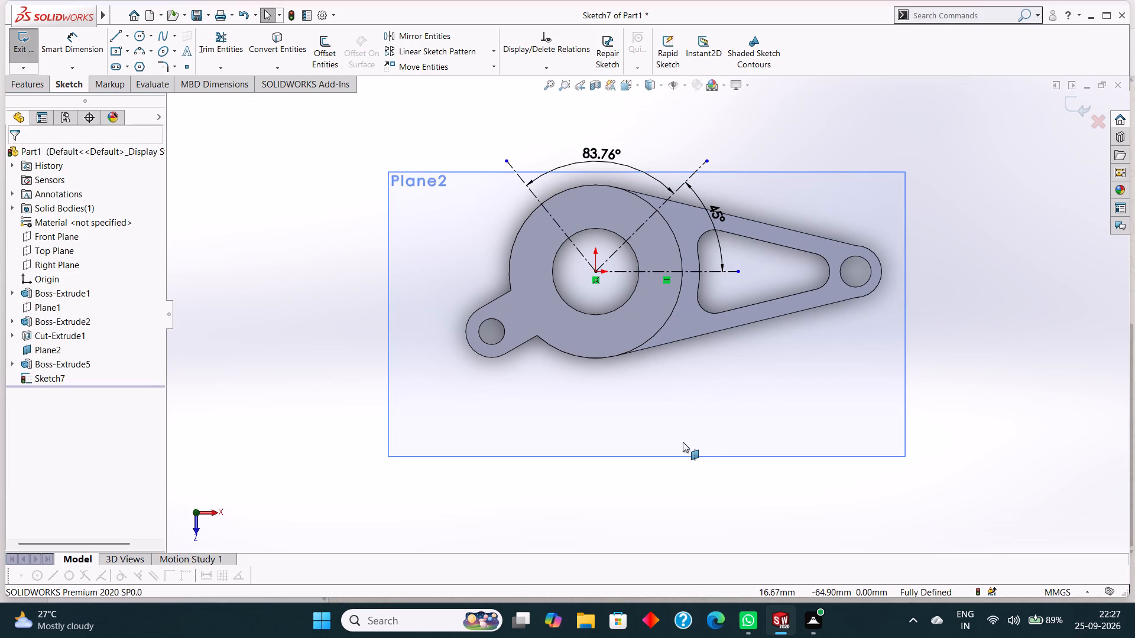
pyautogui.hotkey('ctrl', 'z')
pyautogui.hotkey('ctrl', 'z')
pyautogui.hotkey('ctrl', 'z')
pyautogui.hotkey('ctrl', 'z')
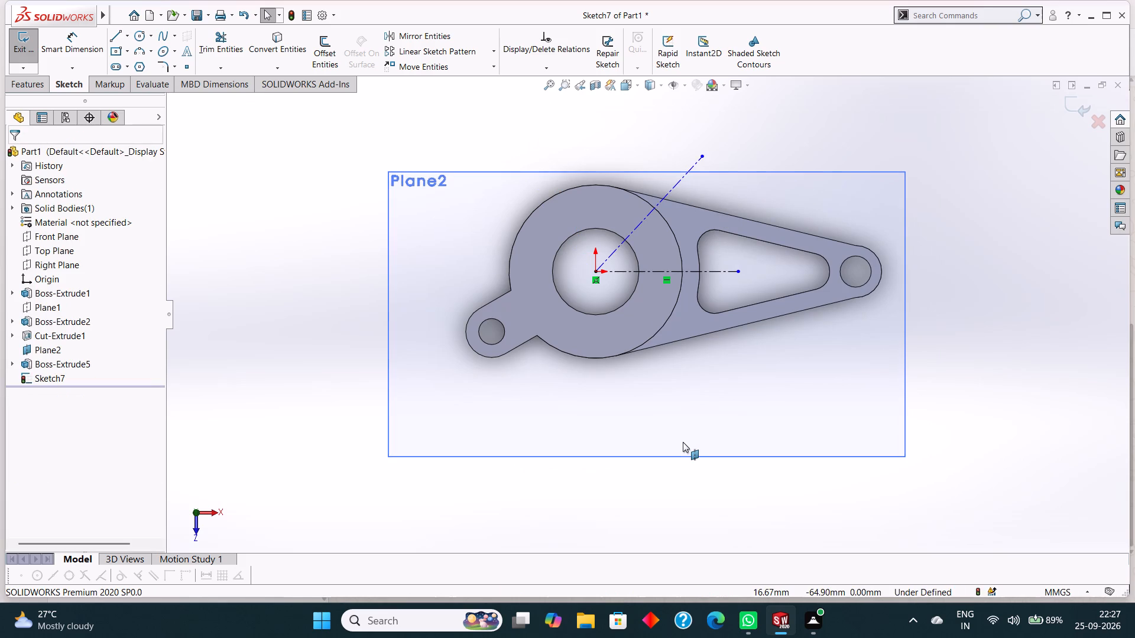
pyautogui.hotkey('ctrl', 'z')
pyautogui.hotkey('ctrl', 'z')
pyautogui.hotkey('ctrl', 'z')
pyautogui.hotkey('ctrl', 'z')
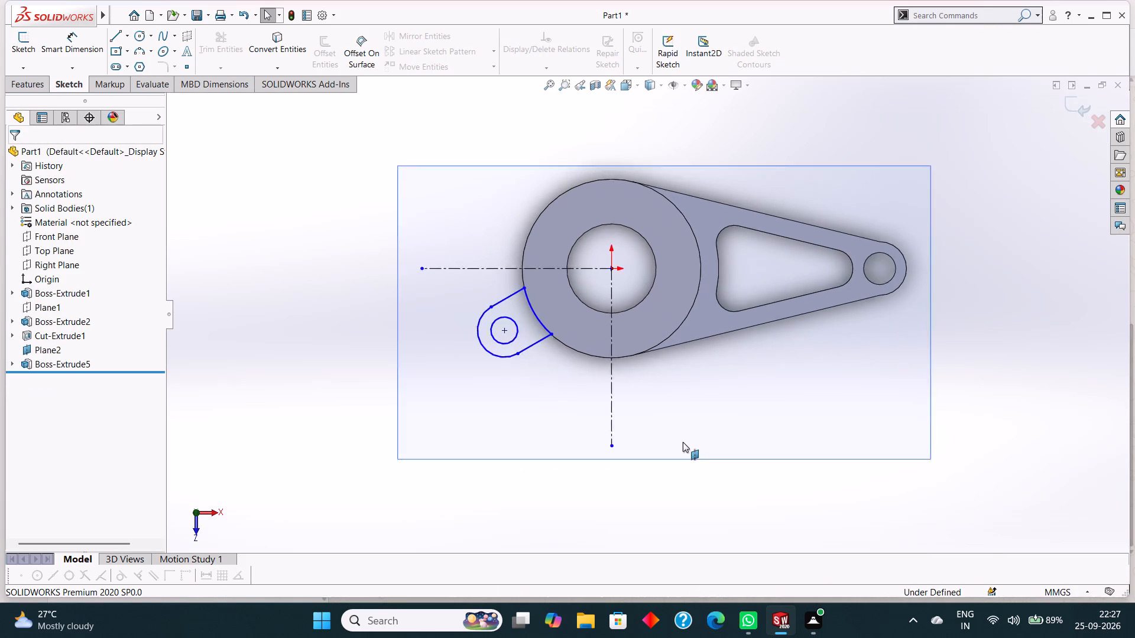
# Set the horizontal distance from the short arm's hole center to the vertical centerline to 70 mm.
pyautogui.doubleClick(689, 408)
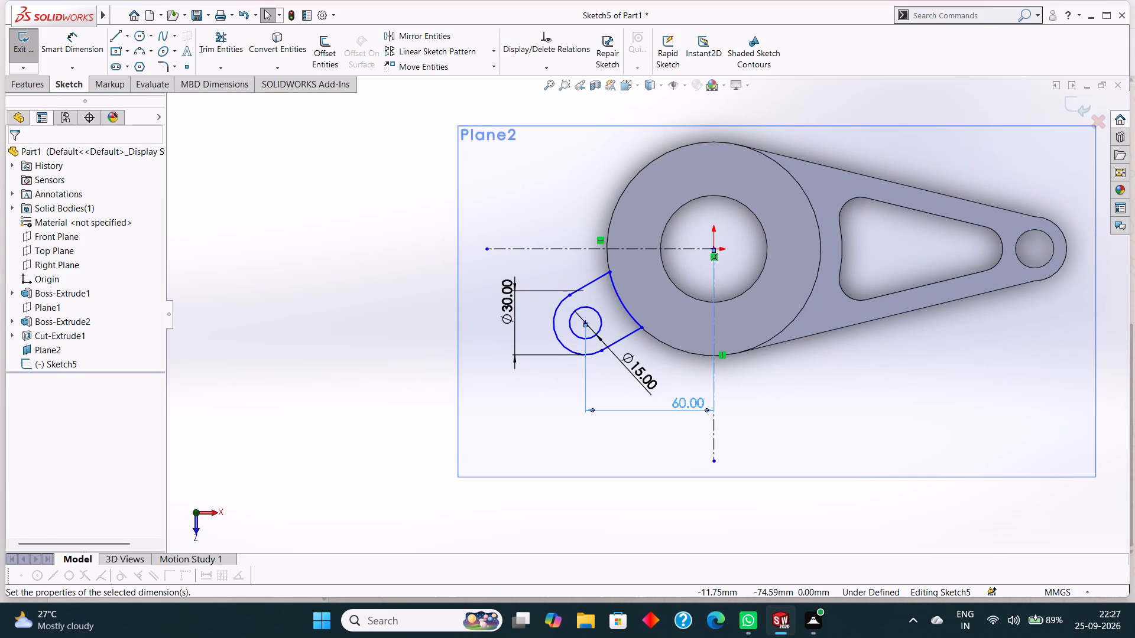
pyautogui.doubleClick(695, 401)
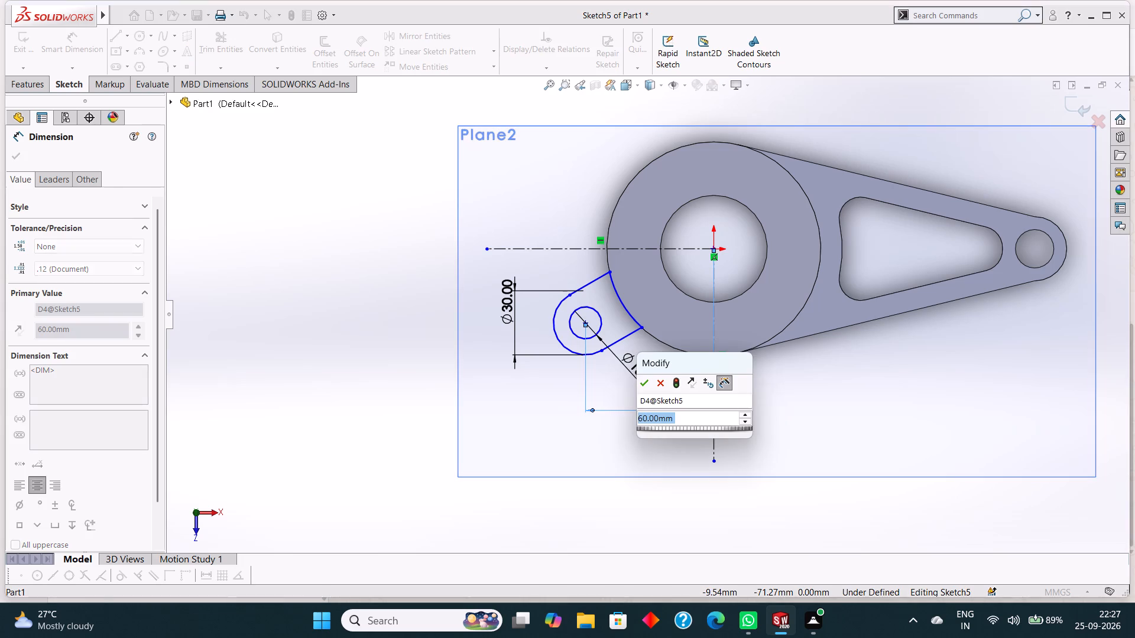
pyautogui.write('70')
pyautogui.press('Return')
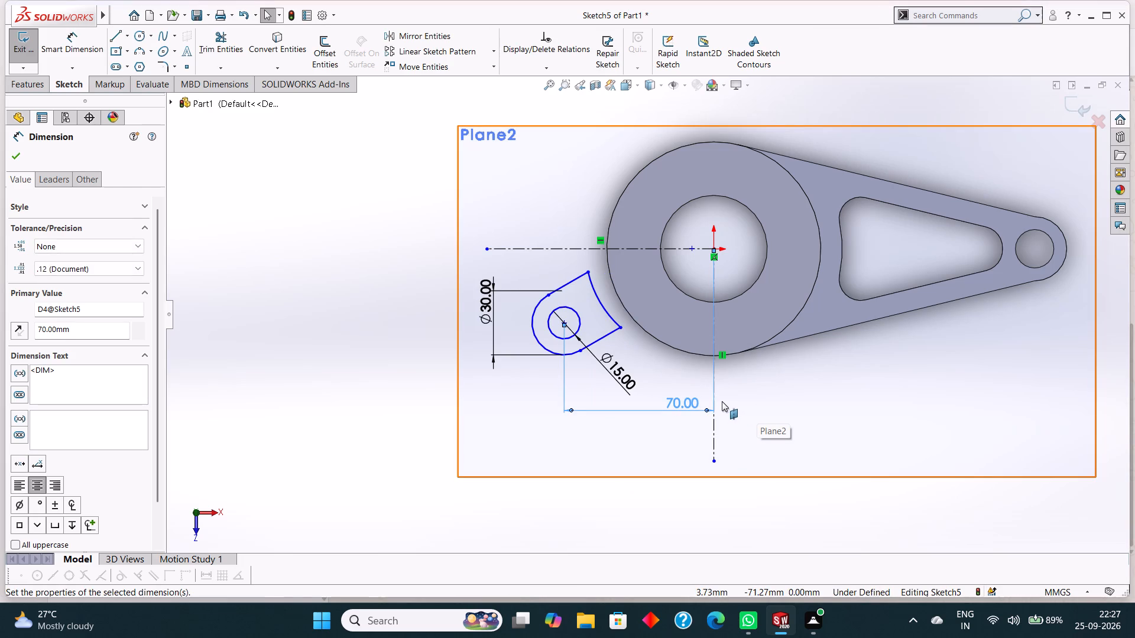
# Undo the last change to the horizontal distance between the short arm's hole center and the vertical centerline.
pyautogui.hotkey('ctrl', 'z')
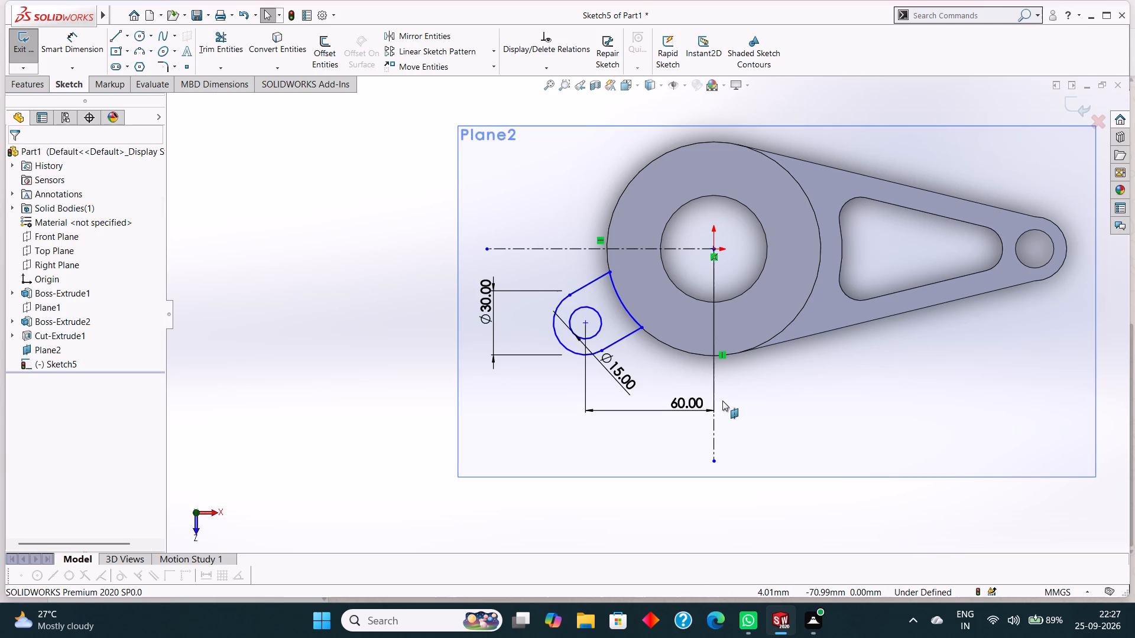
pyautogui.hotkey('ctrl', 'z')
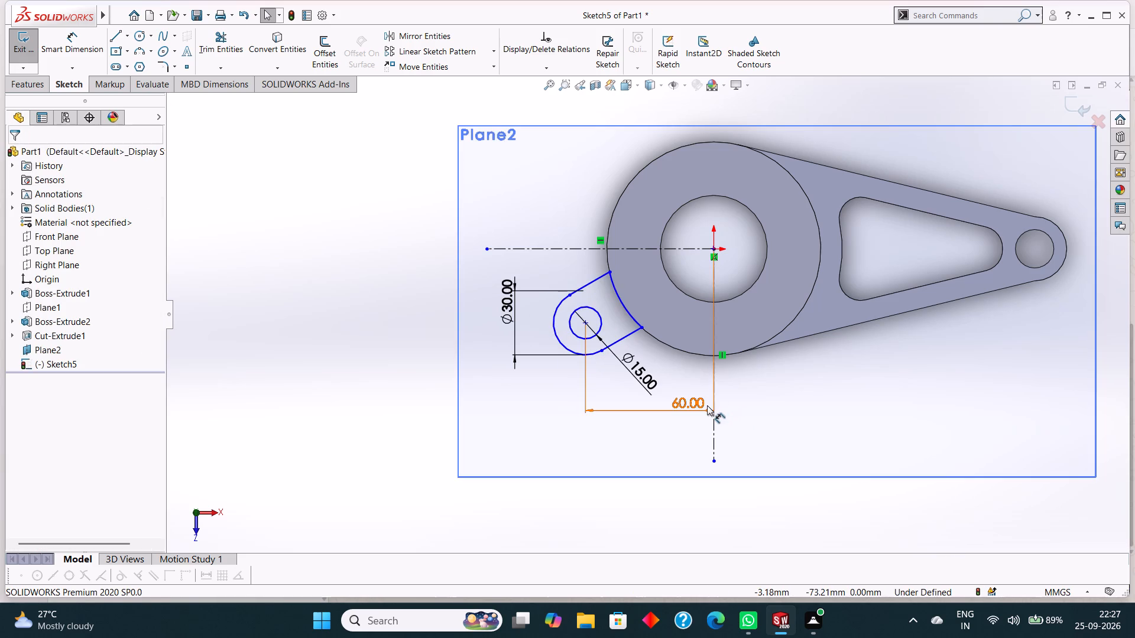
pyautogui.hotkey('ctrl', 'z')
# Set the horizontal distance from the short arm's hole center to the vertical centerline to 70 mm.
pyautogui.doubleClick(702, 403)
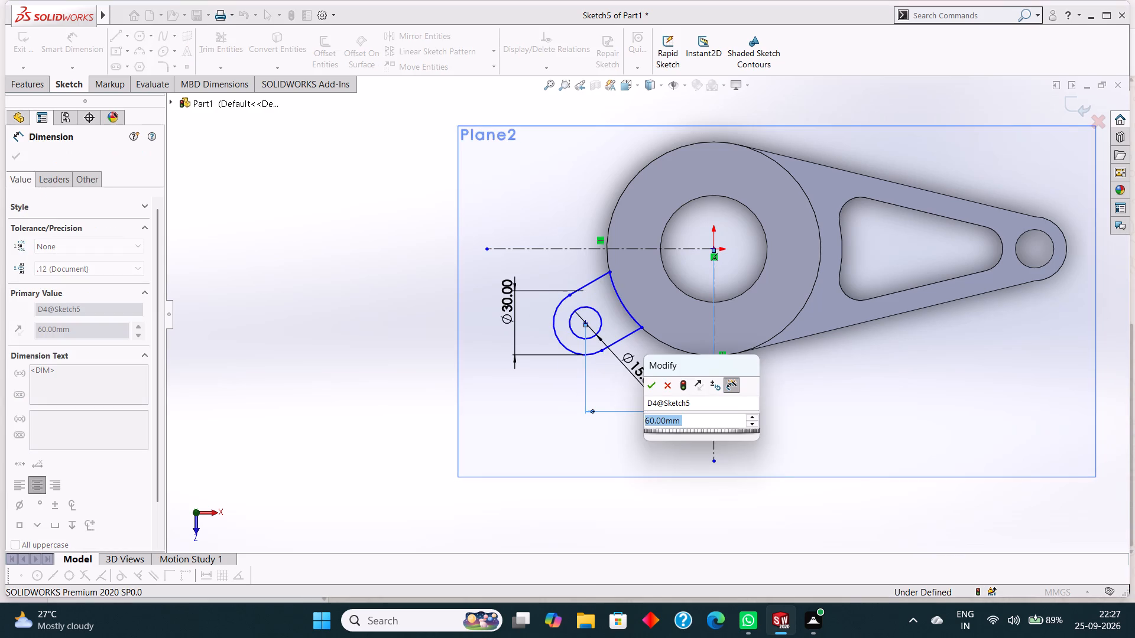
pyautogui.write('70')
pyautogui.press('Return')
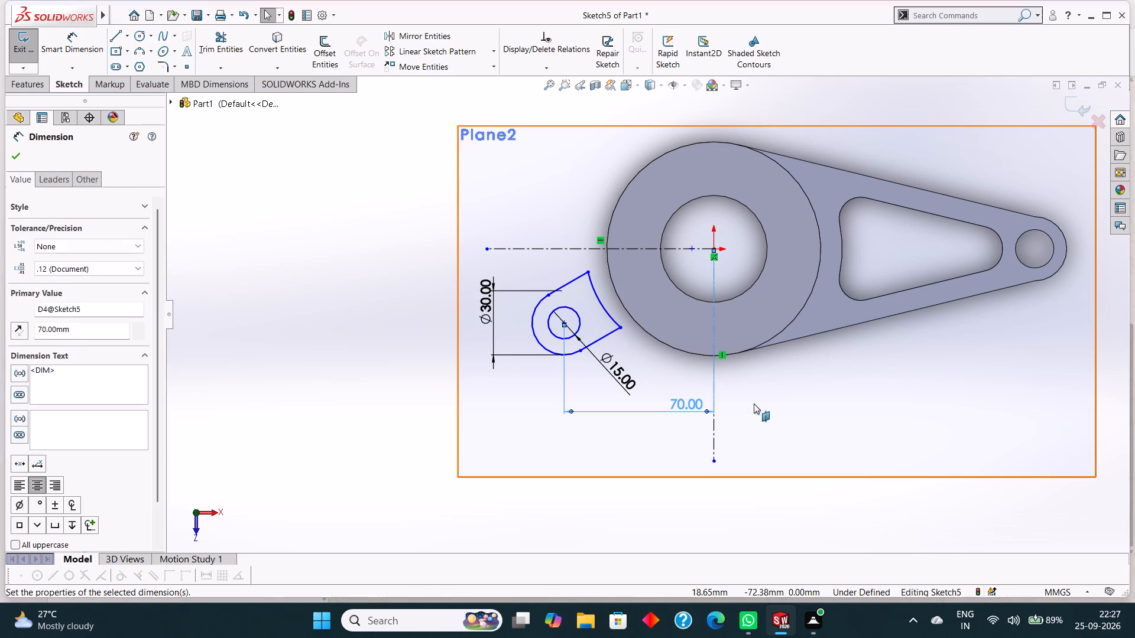
# Undo the short arm's sketch edits back to the point before its outer circle was trimmed.
pyautogui.hotkey('ctrl', 'z')
pyautogui.hotkey('ctrl', 'z')
pyautogui.hotkey('ctrl', 'z')
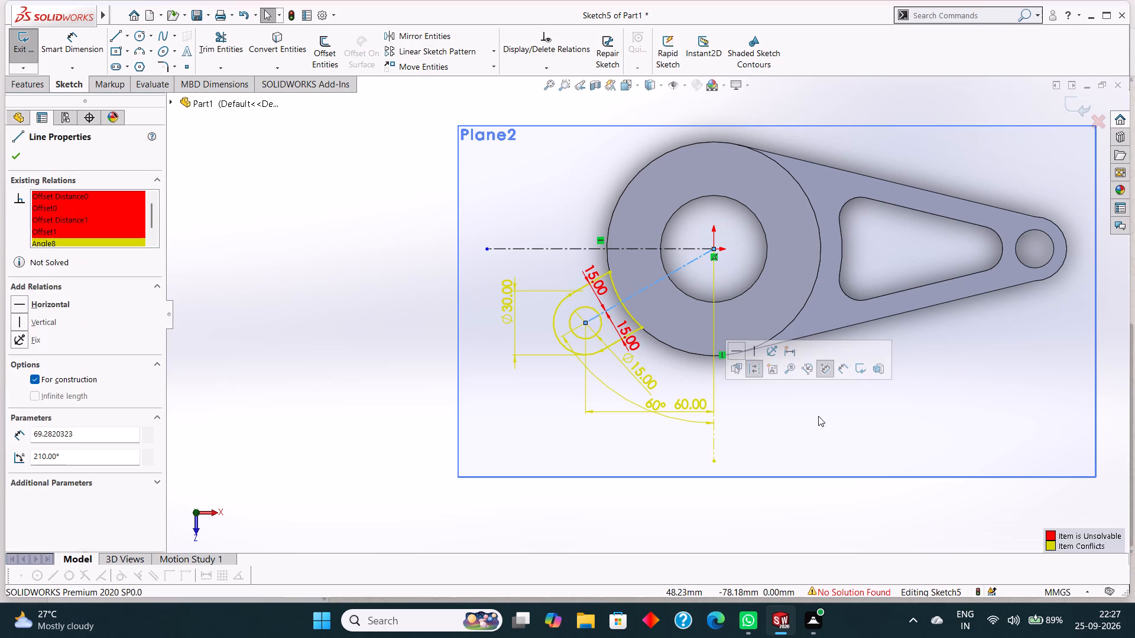
pyautogui.hotkey('ctrl', 'z')
pyautogui.hotkey('ctrl', 'z')
pyautogui.hotkey('ctrl', 'z')
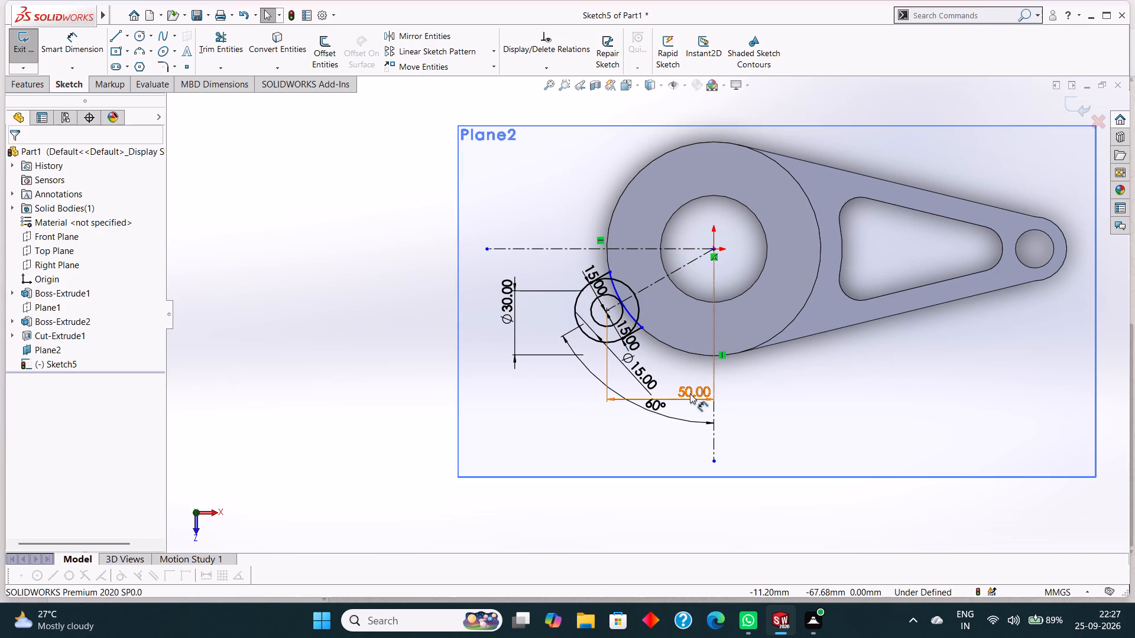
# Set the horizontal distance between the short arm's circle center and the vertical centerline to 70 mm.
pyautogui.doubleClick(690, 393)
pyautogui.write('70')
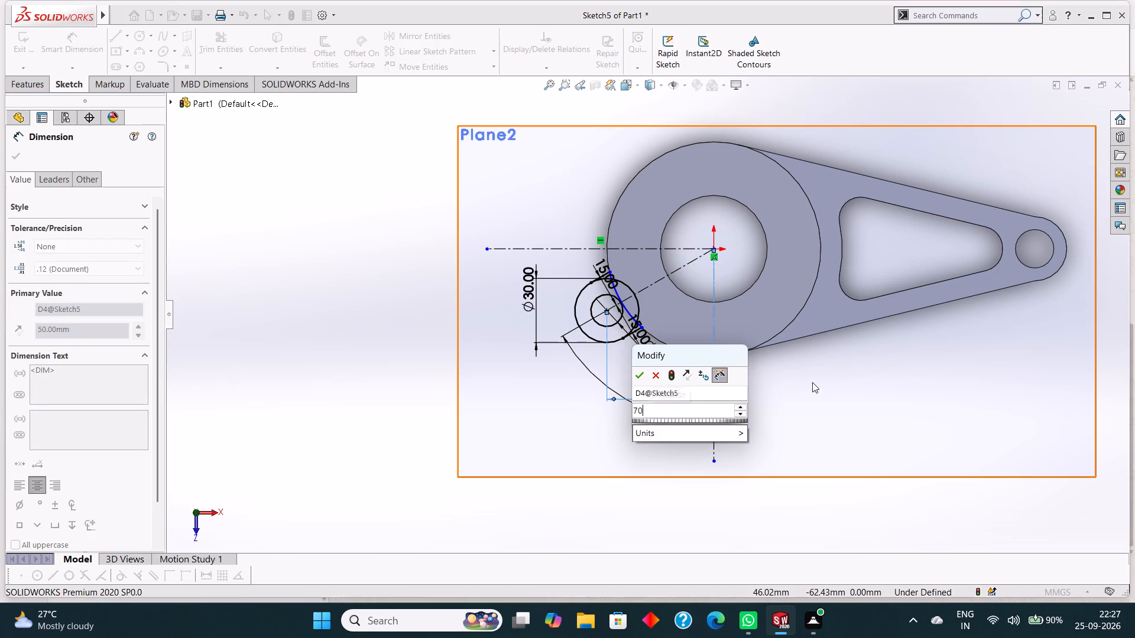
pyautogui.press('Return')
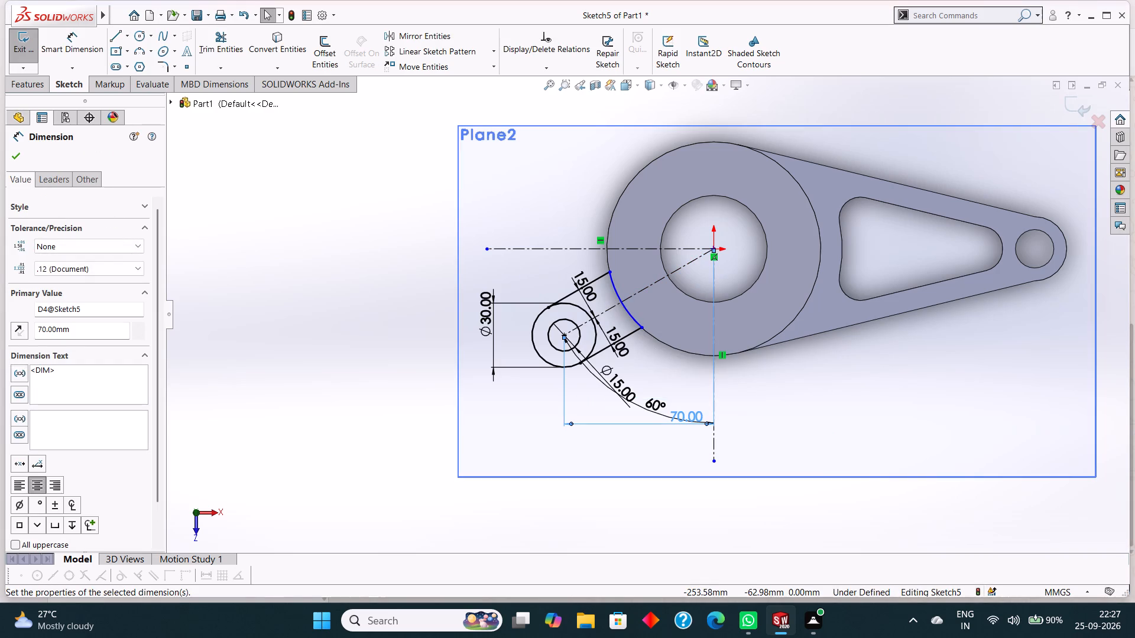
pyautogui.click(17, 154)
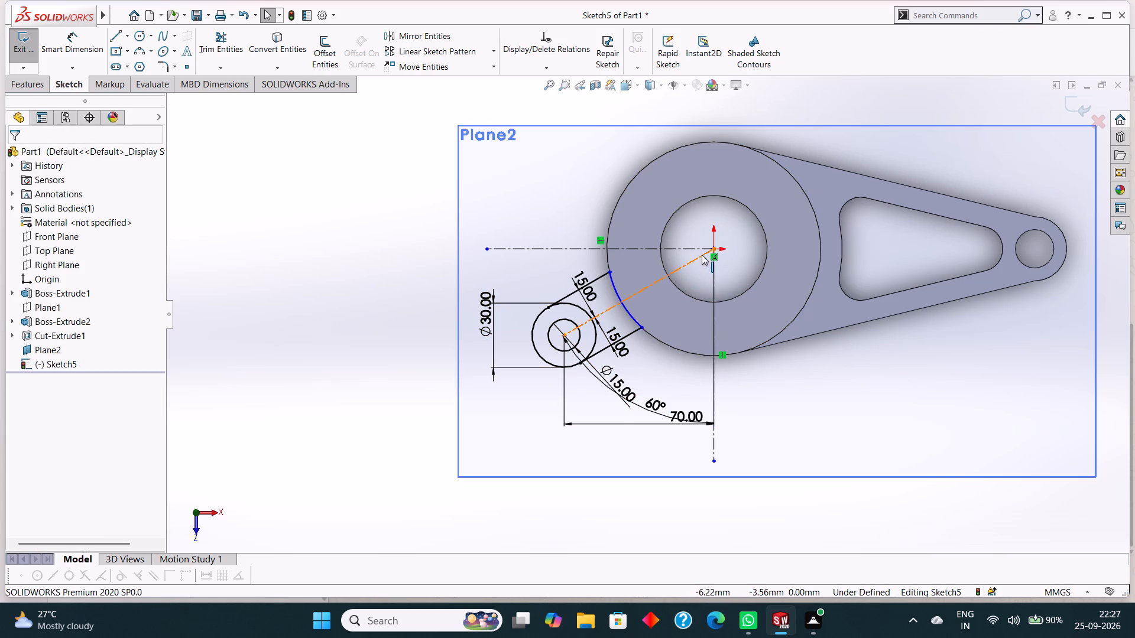
# Delete the horizontal distance dimension between the short arm's circle center and the vertical centerline.
pyautogui.click(679, 418)
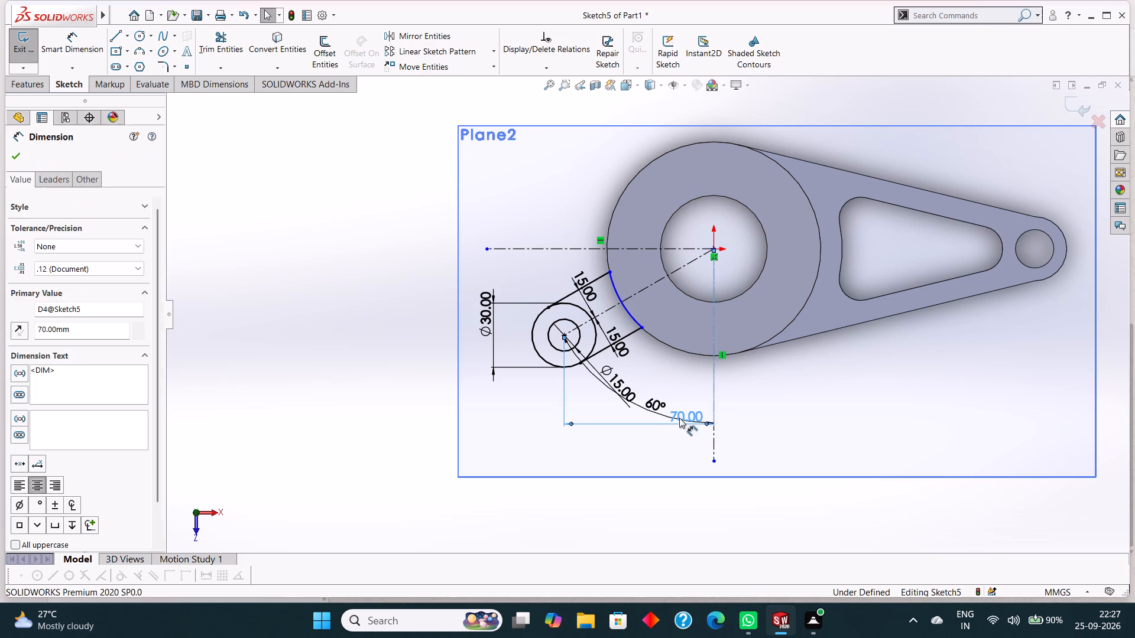
pyautogui.rightClick(679, 418)
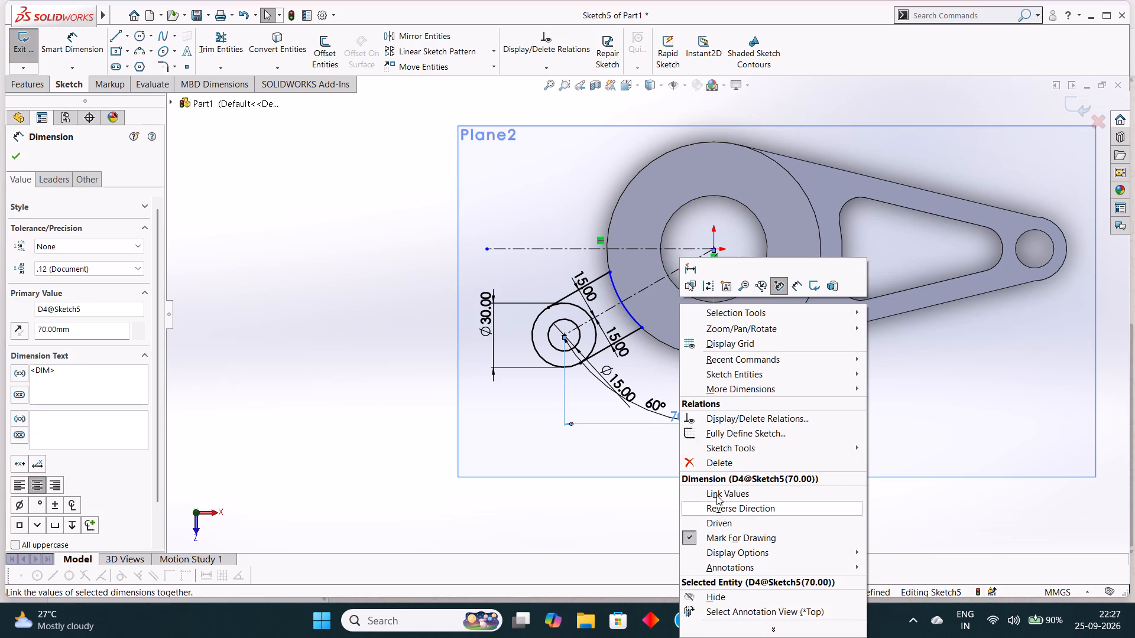
pyautogui.click(717, 468)
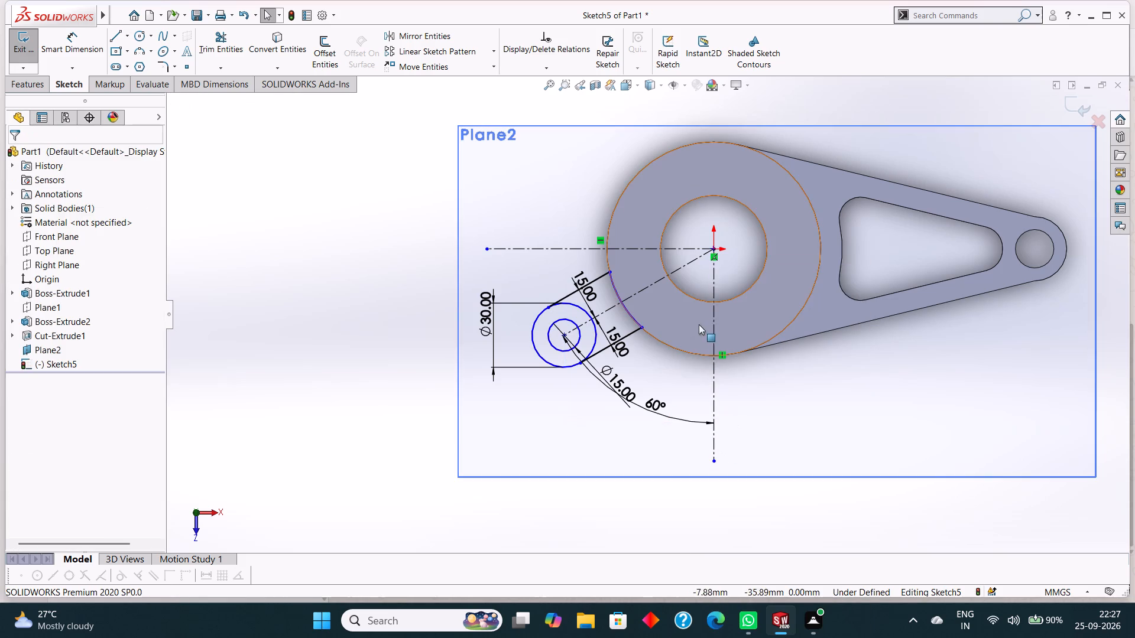
# Dimension the aligned distance from the origin to the short arm's circle center as 70 mm.
pyautogui.click(72, 53)
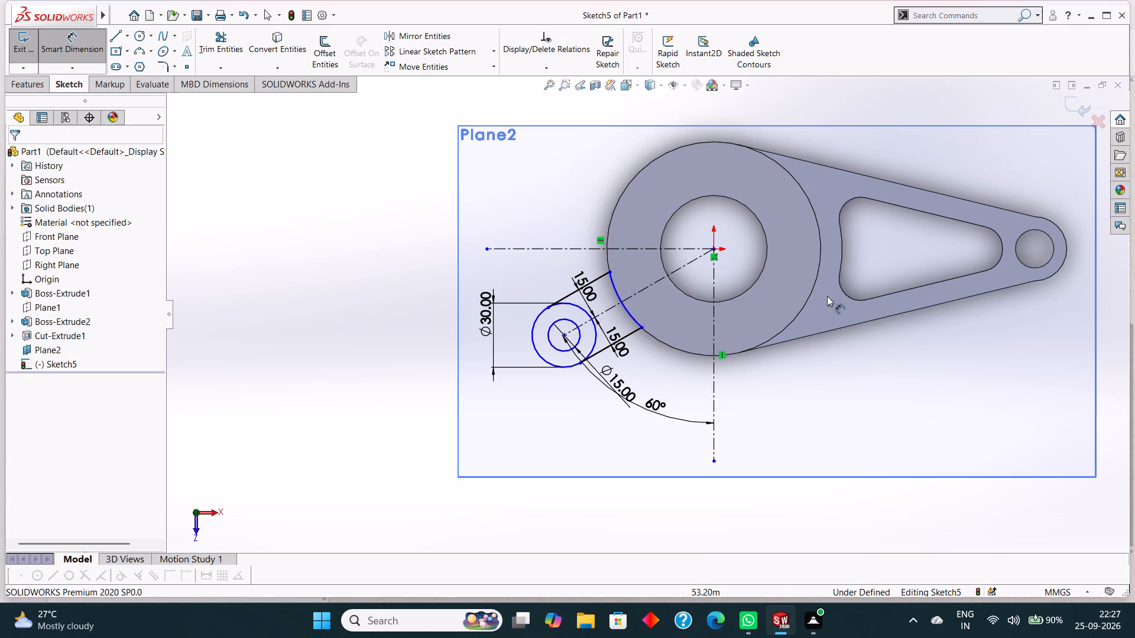
pyautogui.click(714, 246)
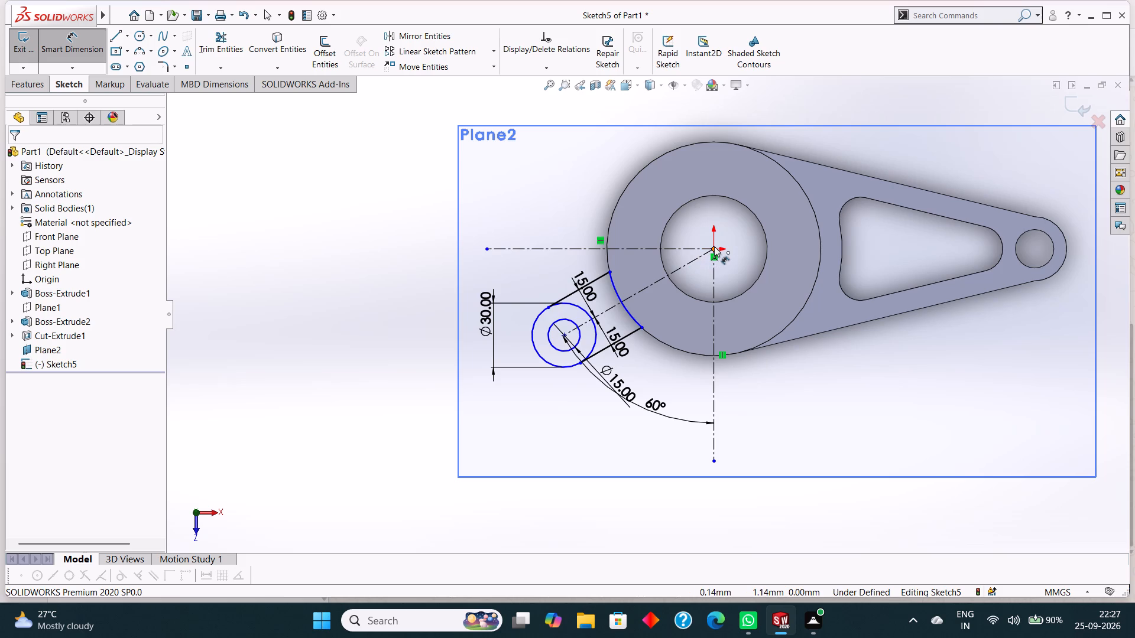
pyautogui.click(565, 333)
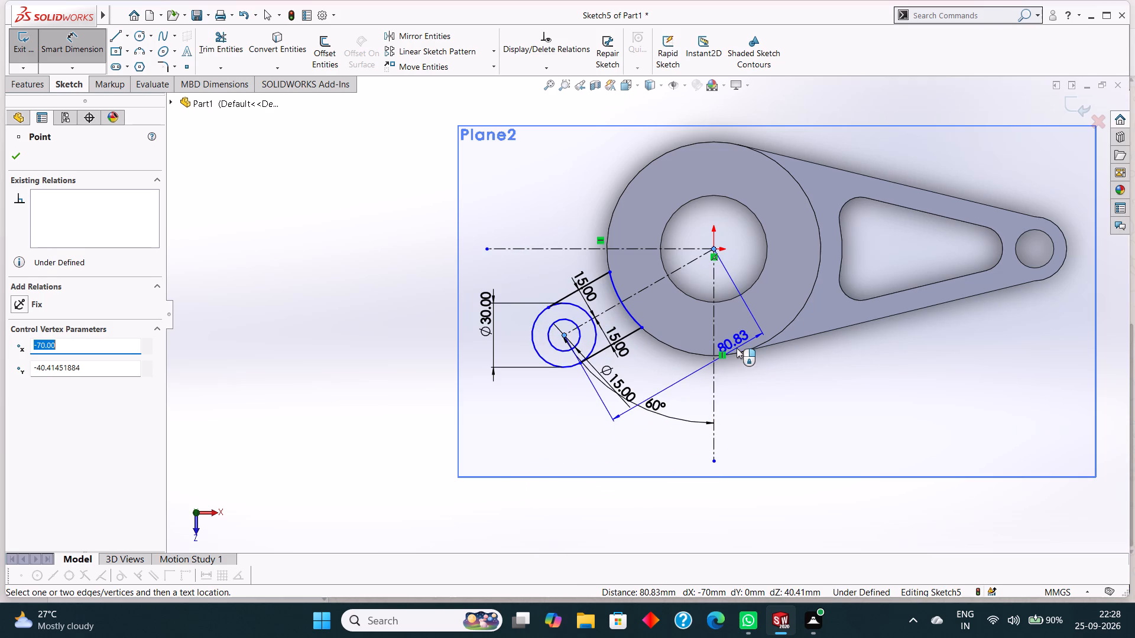
pyautogui.click(737, 348)
pyautogui.write('70')
pyautogui.press('Return')
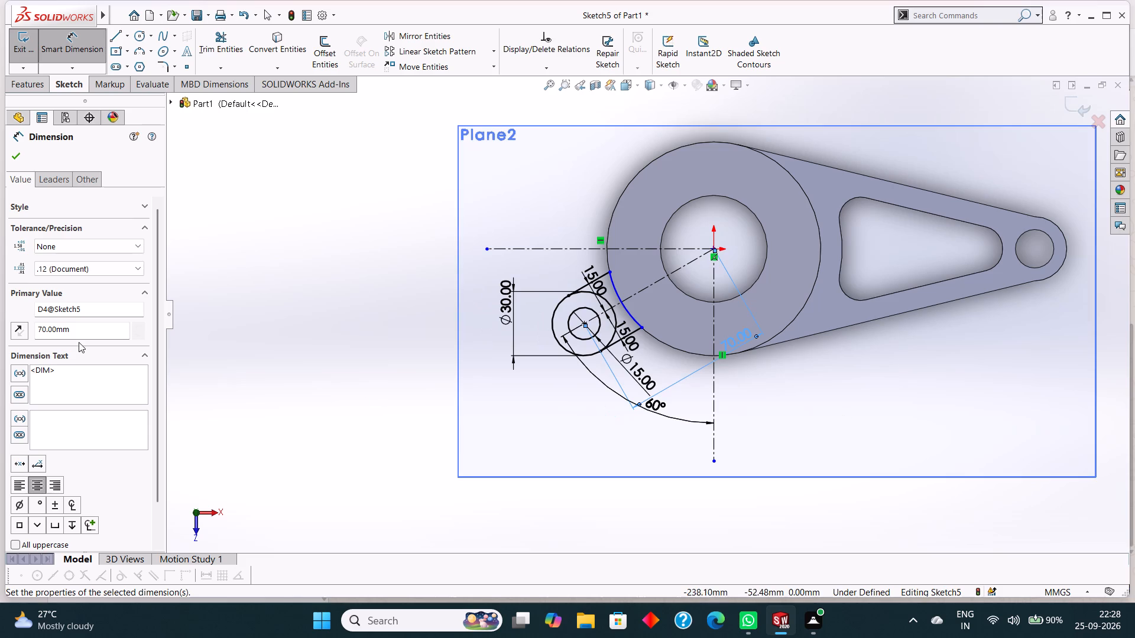
pyautogui.click(14, 154)
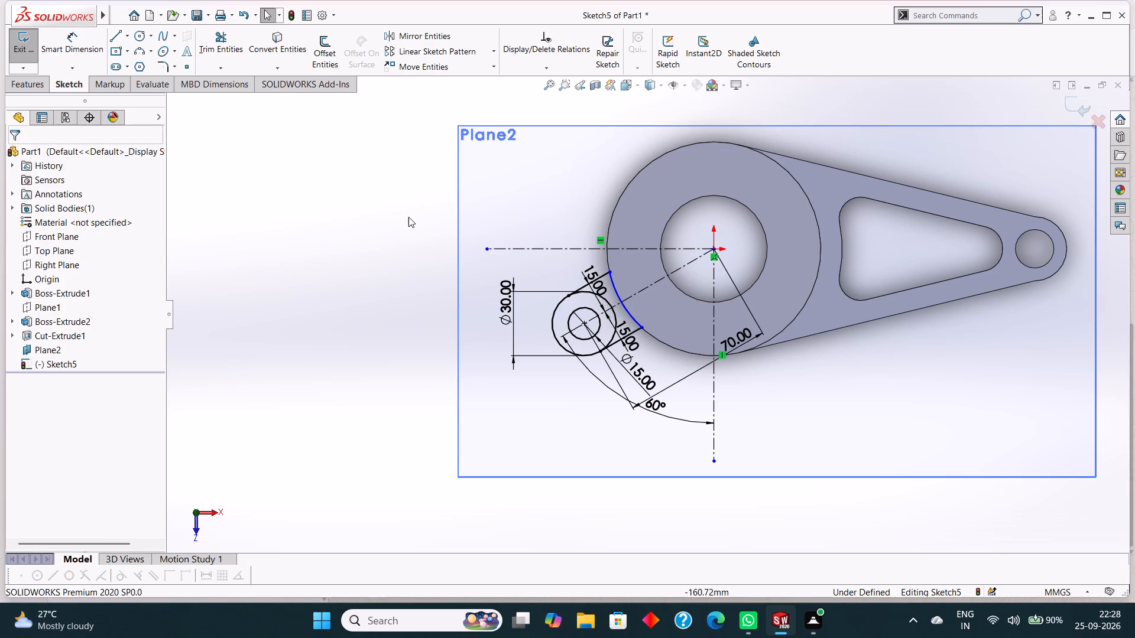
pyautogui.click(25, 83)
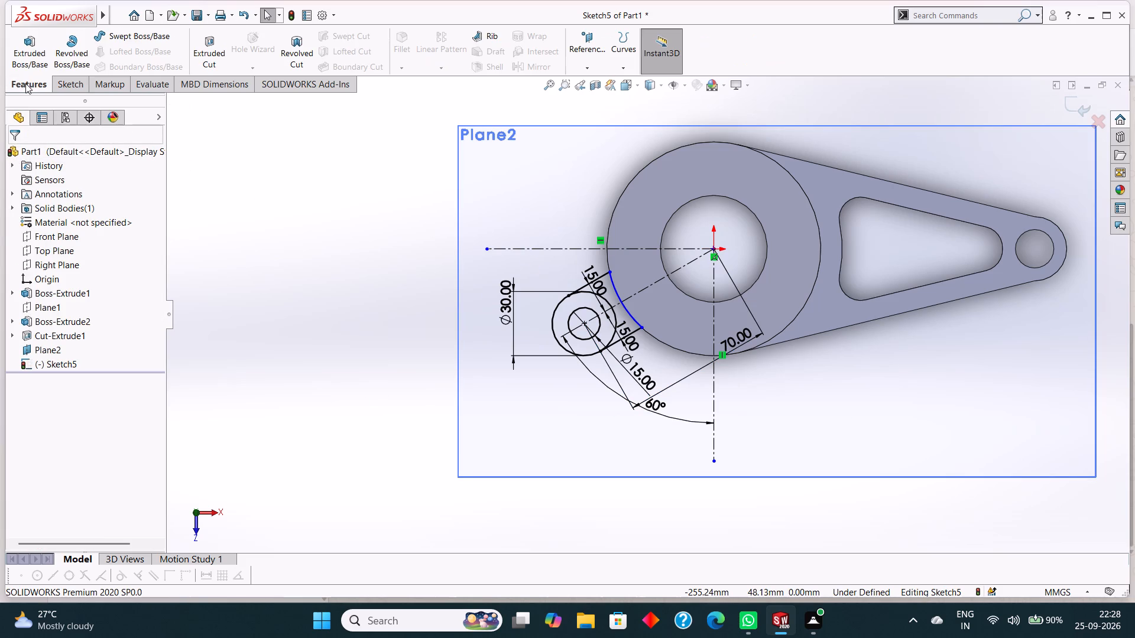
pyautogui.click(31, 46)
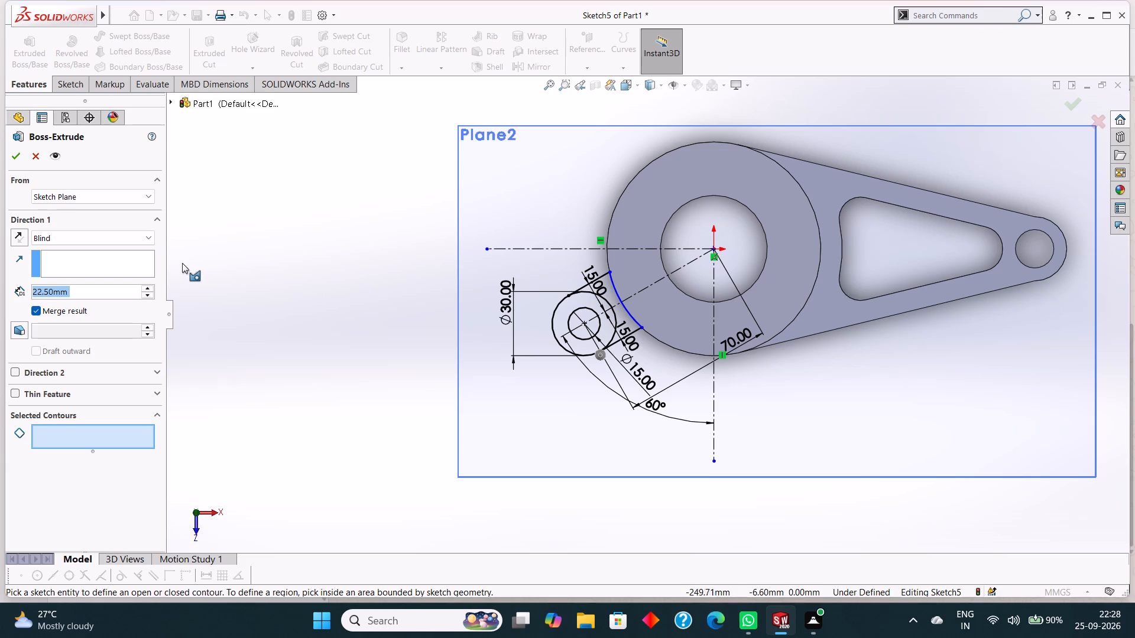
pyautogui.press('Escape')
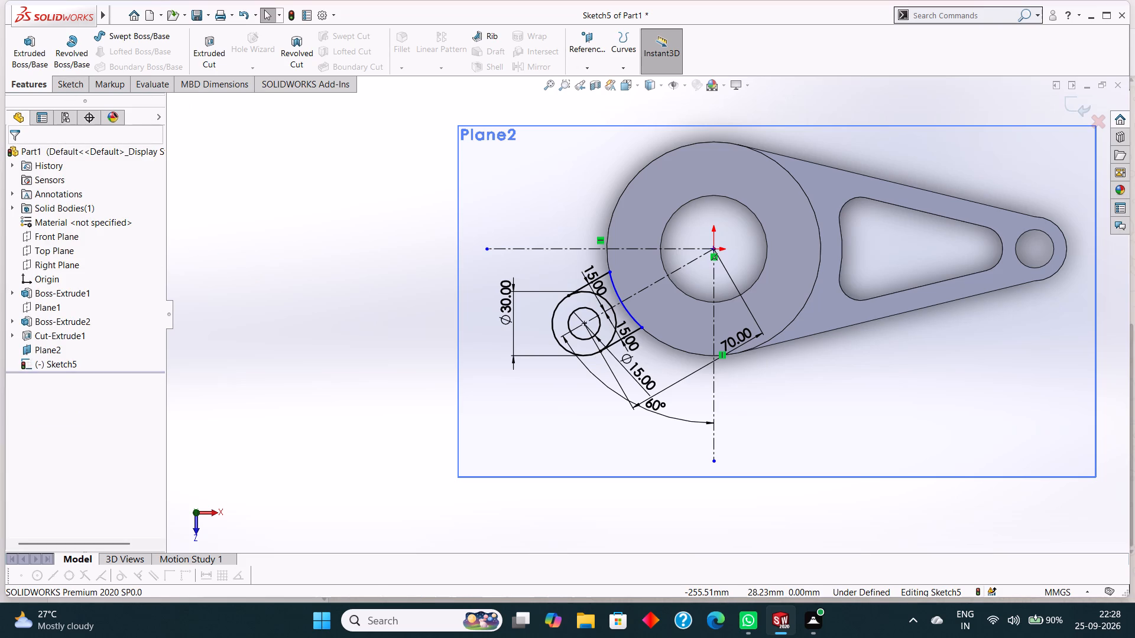
# Trim away the arc of the short arm's 30 mm circle that lies between the two offset lines, facing the cylinder.
pyautogui.click(66, 82)
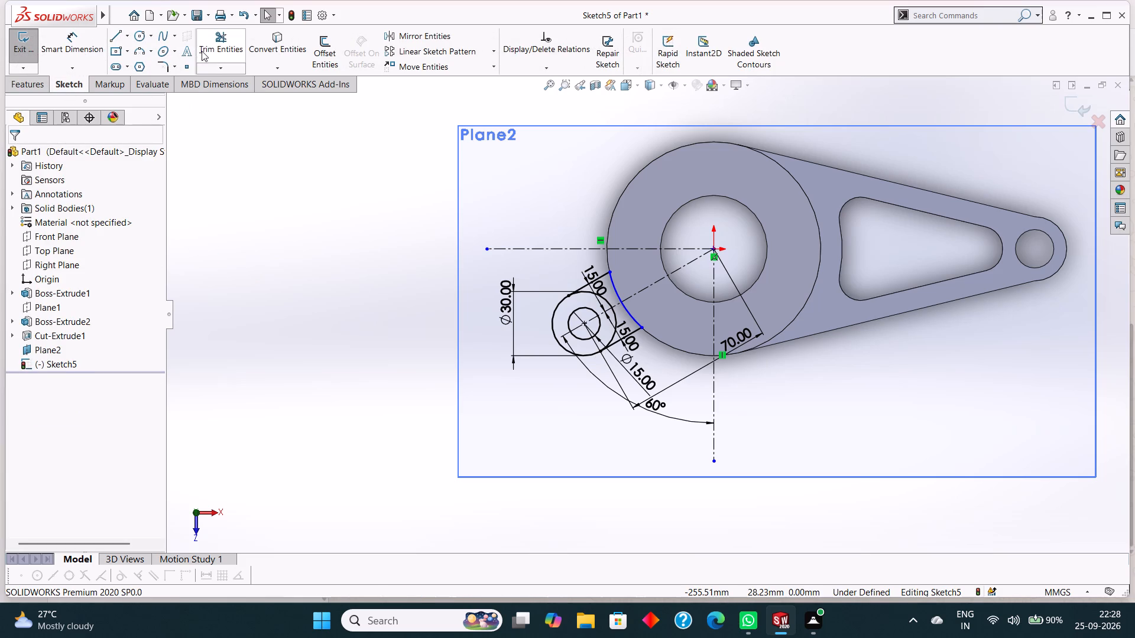
pyautogui.click(202, 51)
pyautogui.scroll(-3, 541, 275)
pyautogui.scroll(-2, 660, 328)
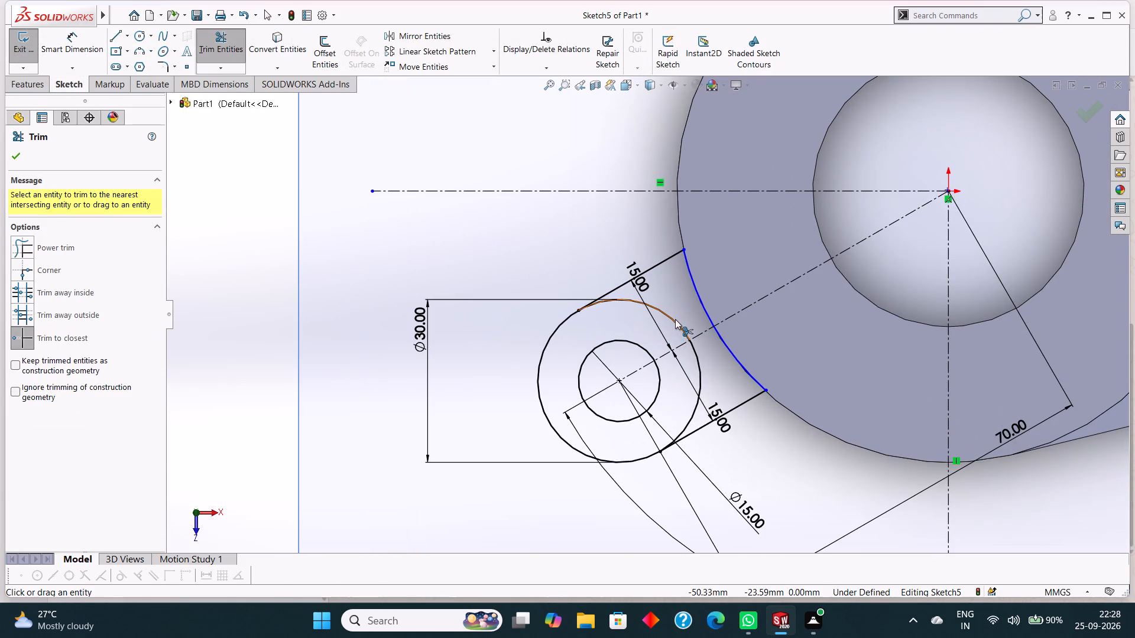
pyautogui.click(675, 319)
pyautogui.click(612, 299)
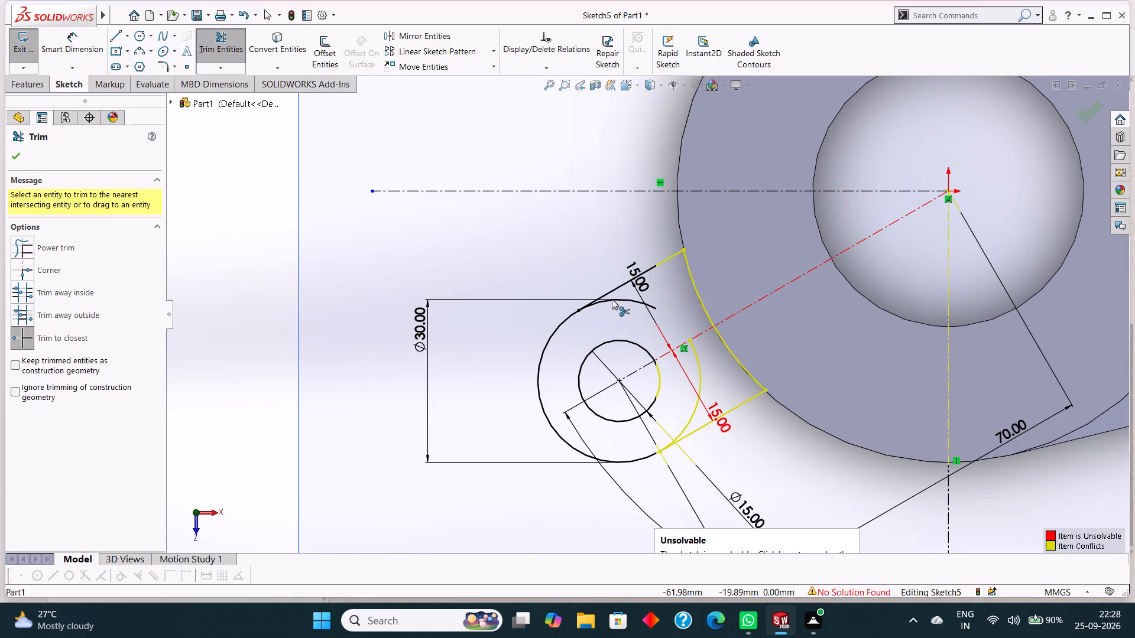
pyautogui.click(696, 362)
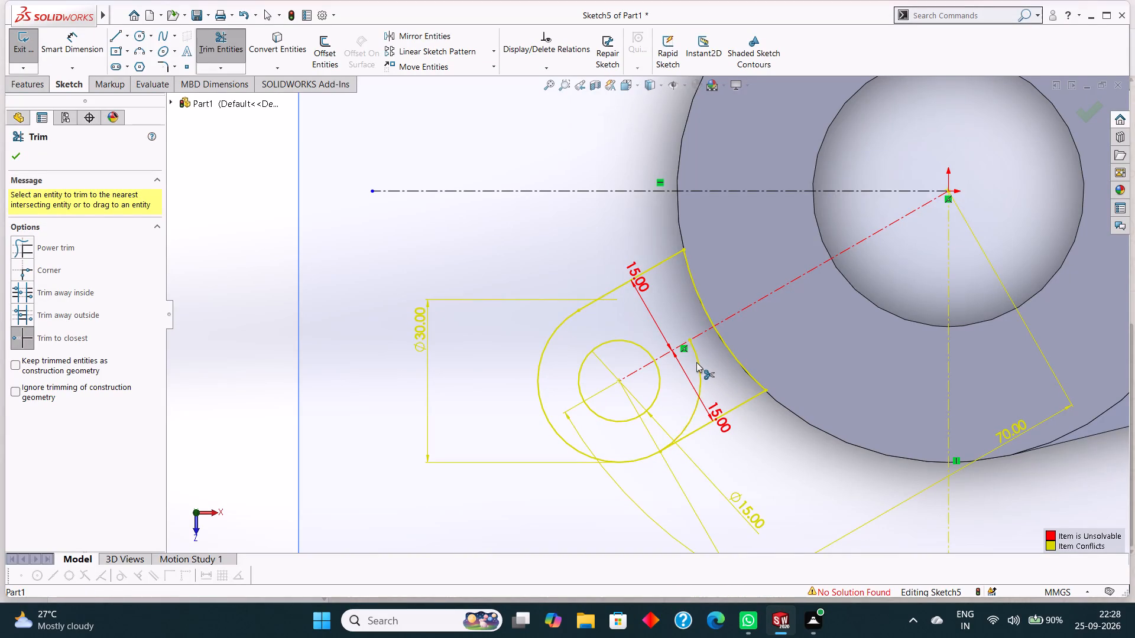
pyautogui.click(20, 154)
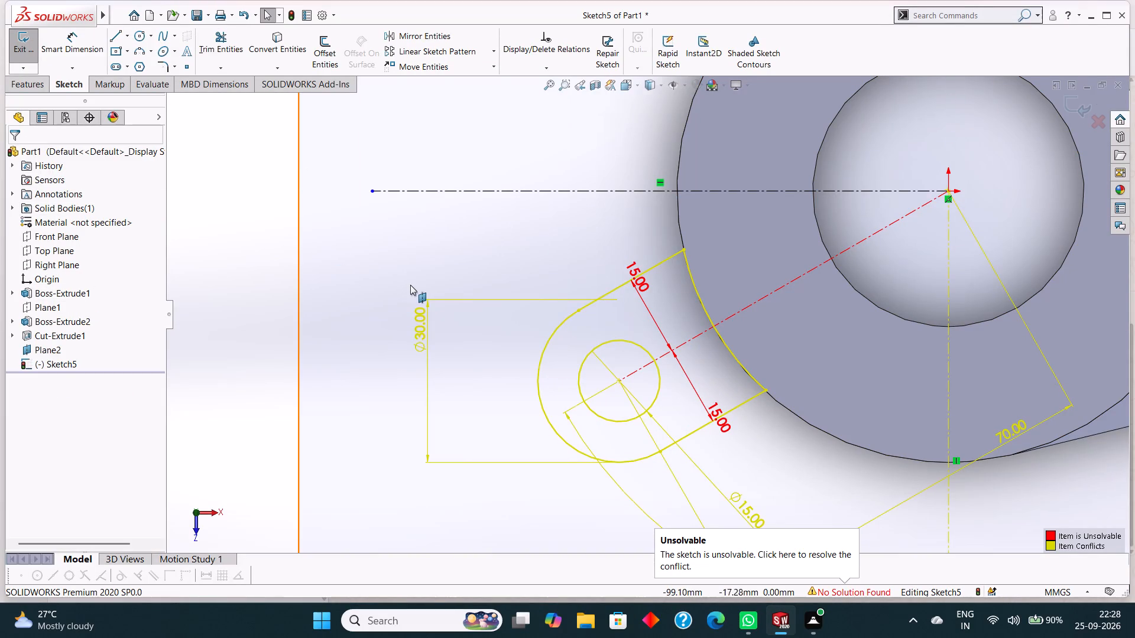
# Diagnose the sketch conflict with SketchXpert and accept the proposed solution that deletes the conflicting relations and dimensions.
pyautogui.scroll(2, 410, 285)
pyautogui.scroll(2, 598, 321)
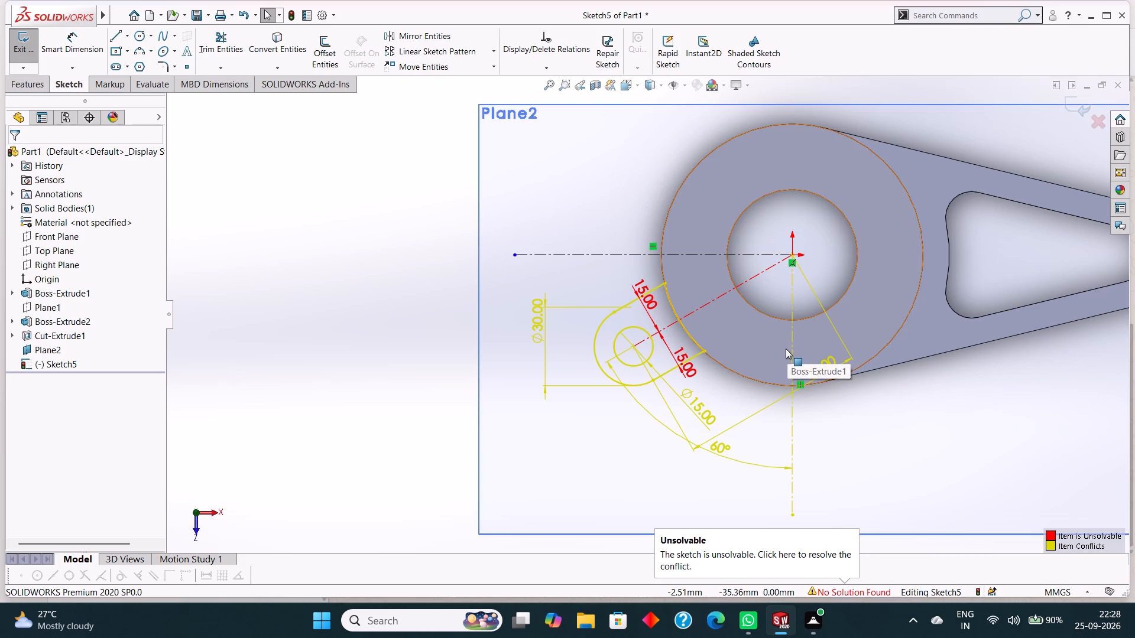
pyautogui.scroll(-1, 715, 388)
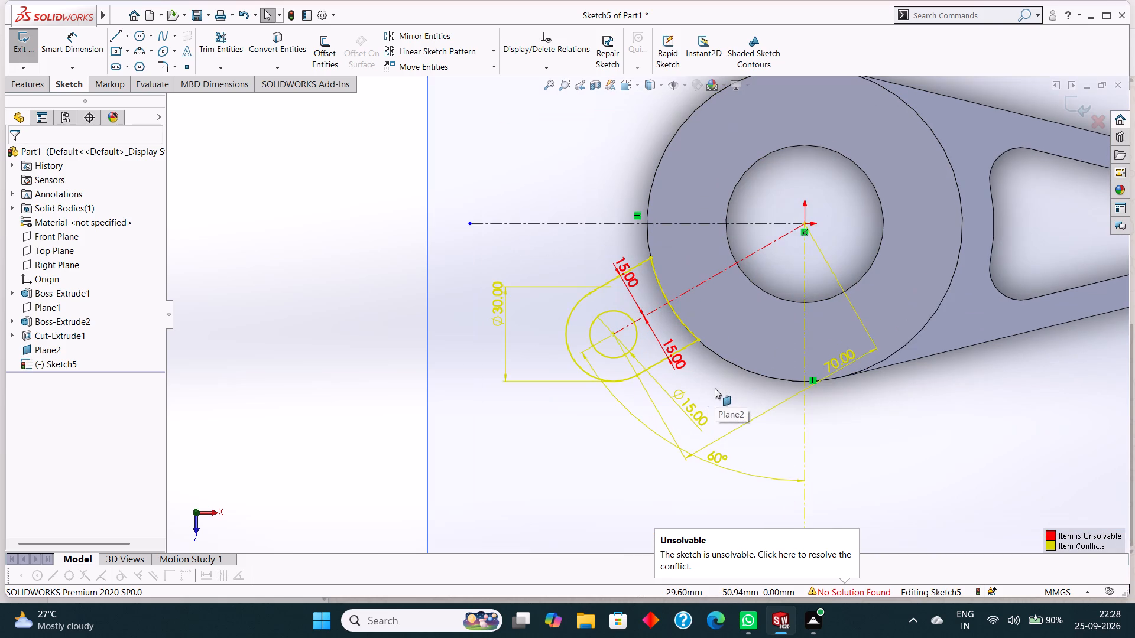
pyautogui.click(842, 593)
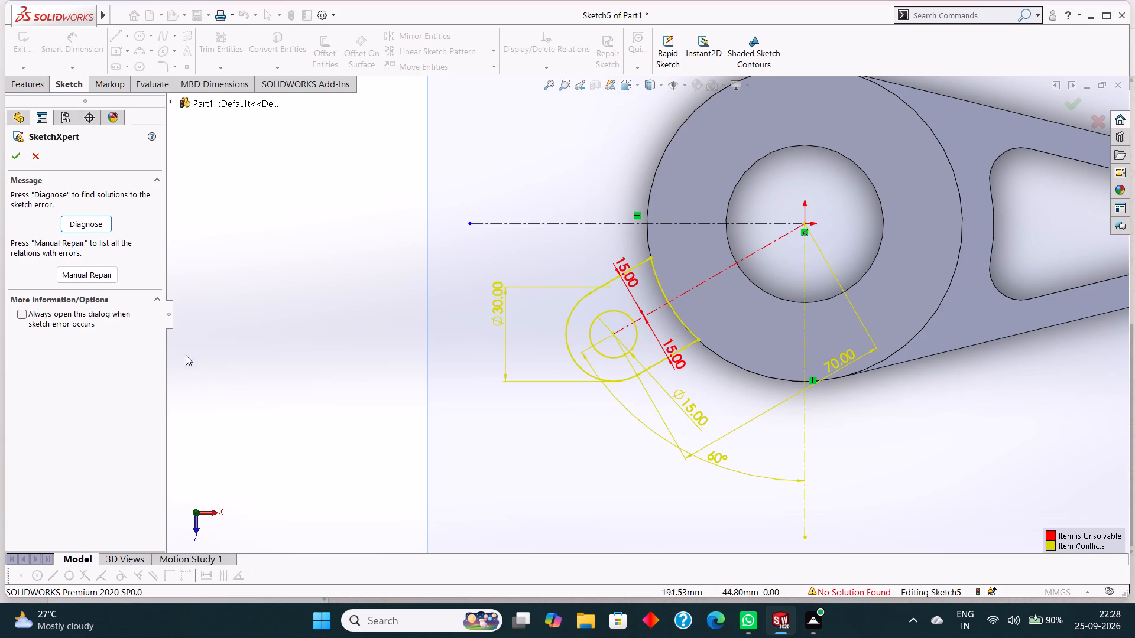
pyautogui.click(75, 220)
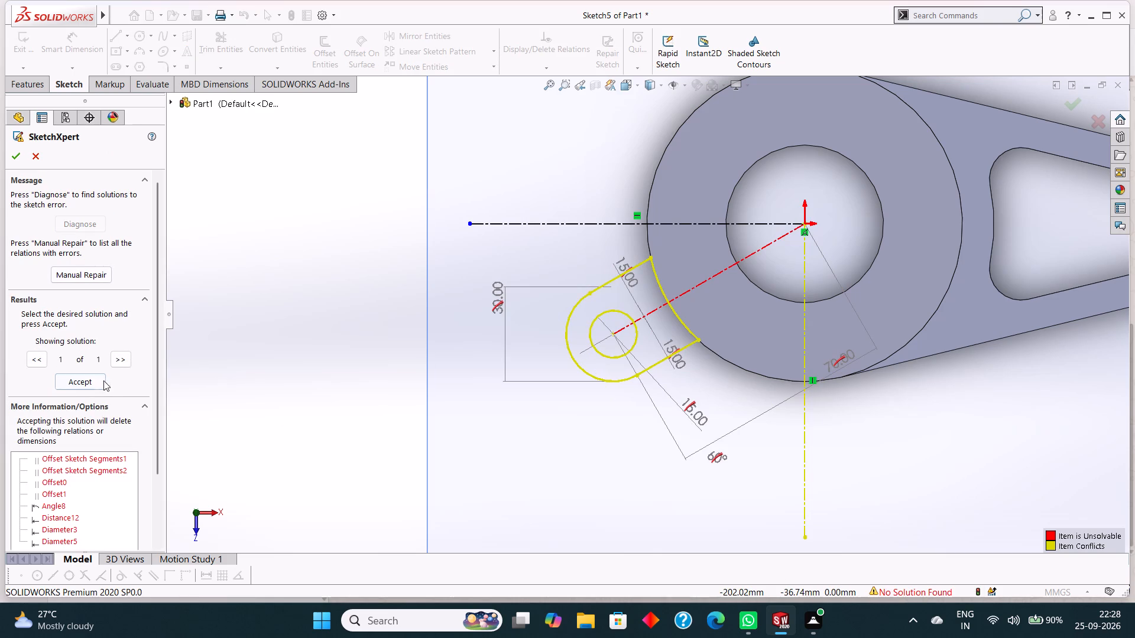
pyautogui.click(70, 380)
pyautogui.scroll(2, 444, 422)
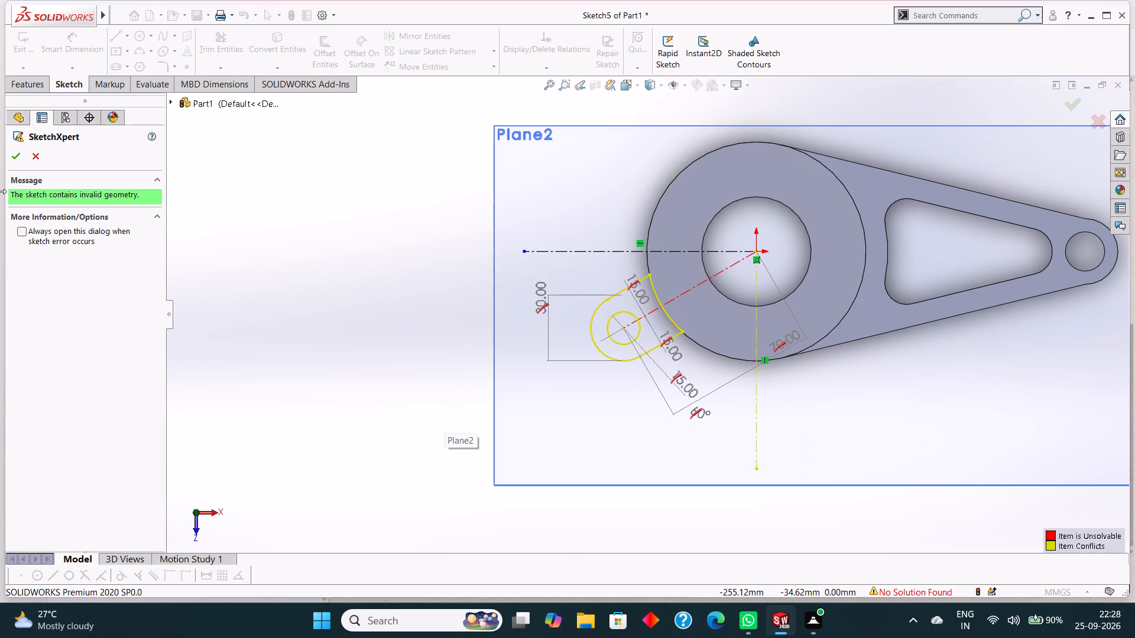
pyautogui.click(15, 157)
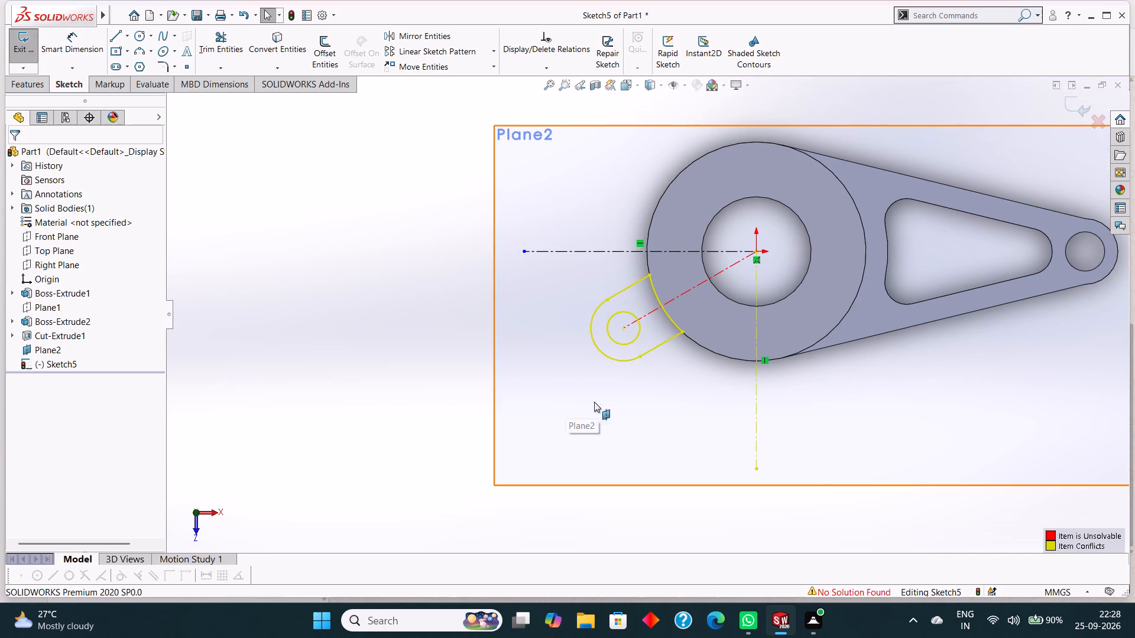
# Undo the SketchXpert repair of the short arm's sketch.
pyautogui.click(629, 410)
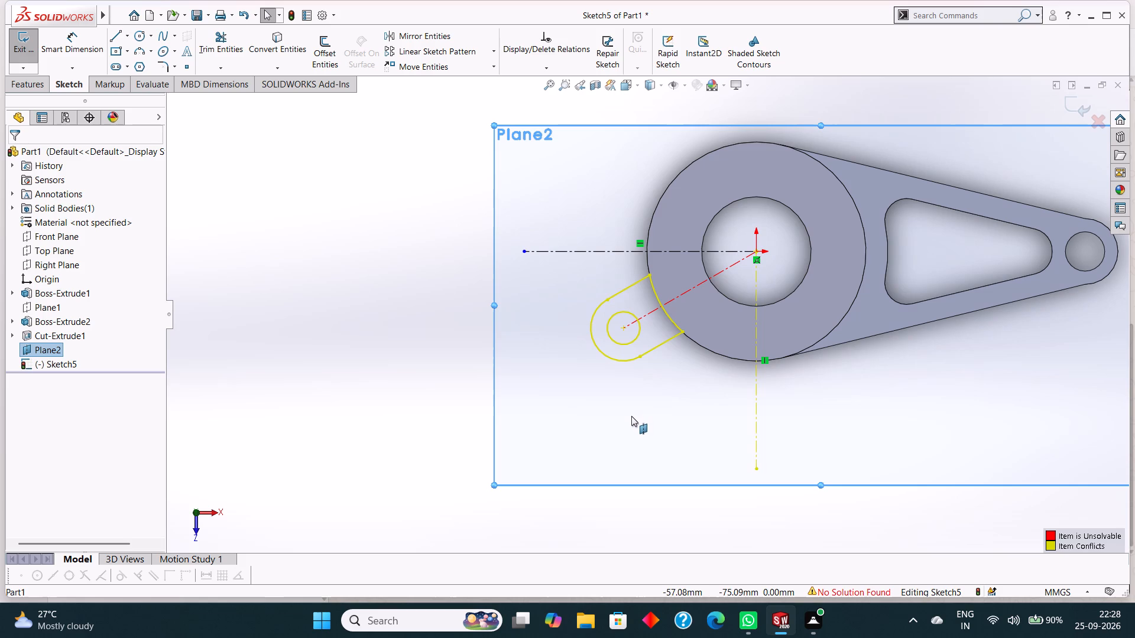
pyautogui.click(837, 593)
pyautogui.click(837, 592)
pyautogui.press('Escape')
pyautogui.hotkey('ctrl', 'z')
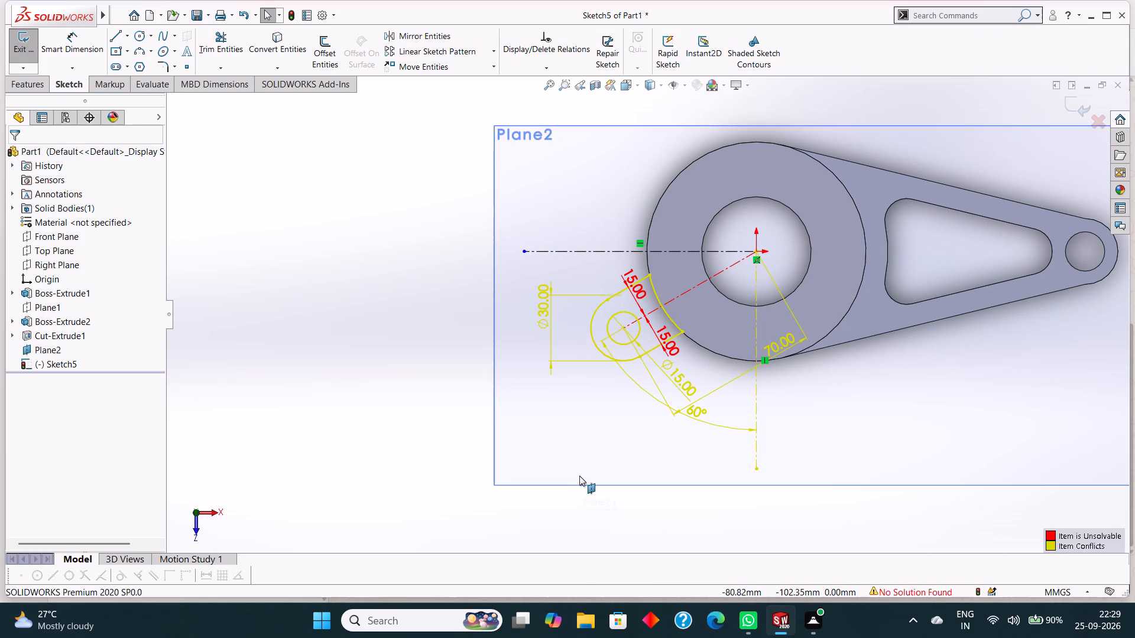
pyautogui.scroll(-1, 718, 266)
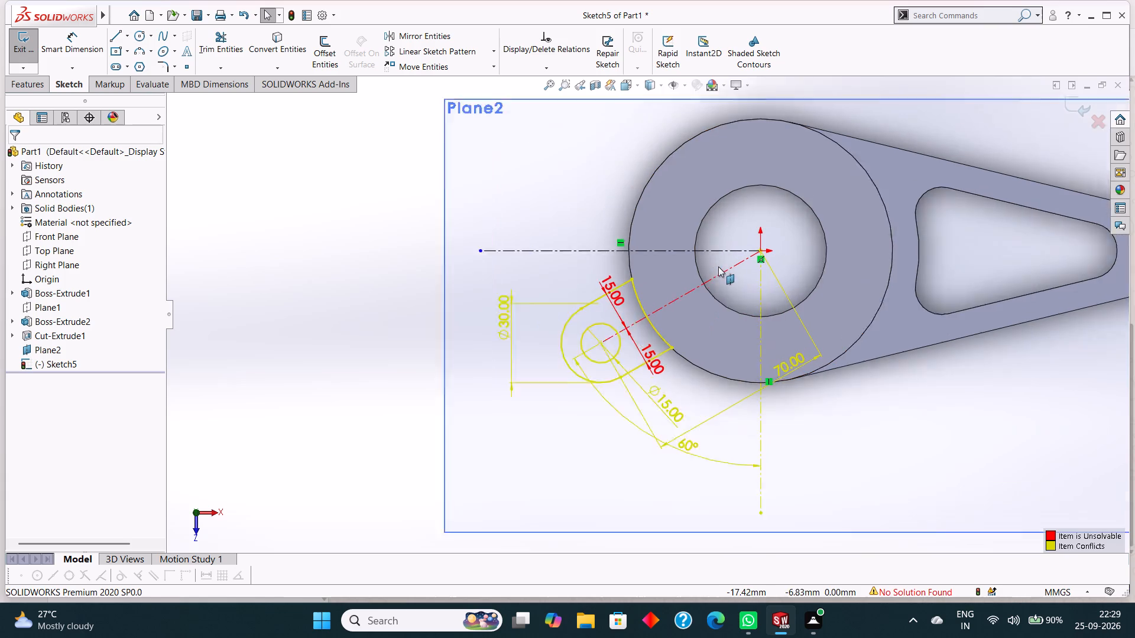
# Delete the slanted construction line joining the origin to the short arm's circle center, despite its associated dimensions.
pyautogui.scroll(-2, 718, 266)
pyautogui.rightClick(729, 272)
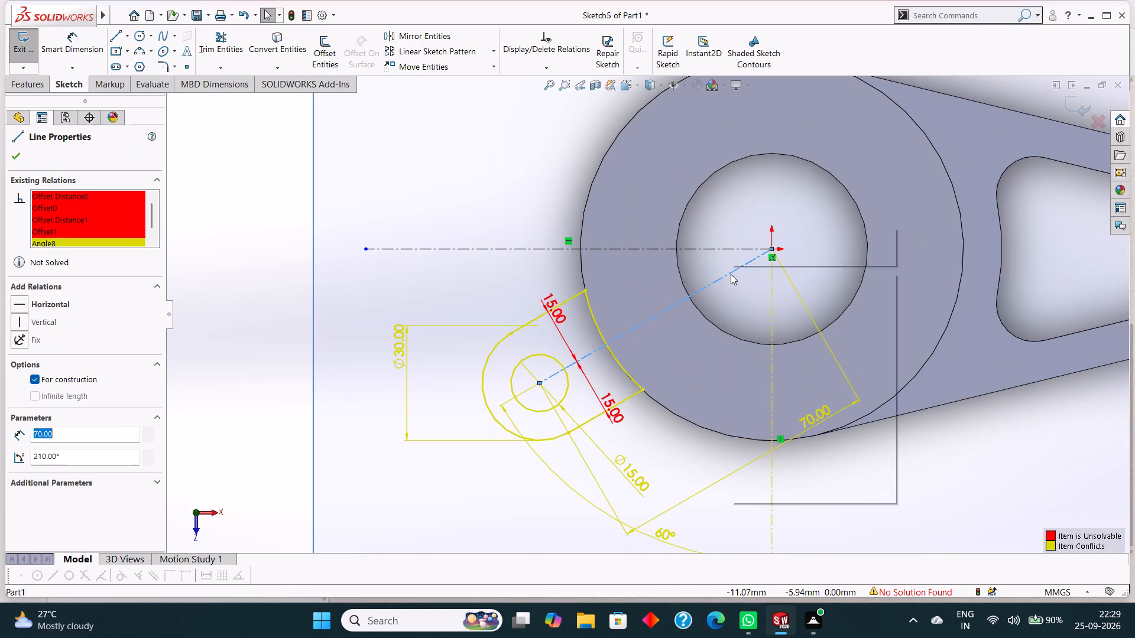
pyautogui.click(763, 448)
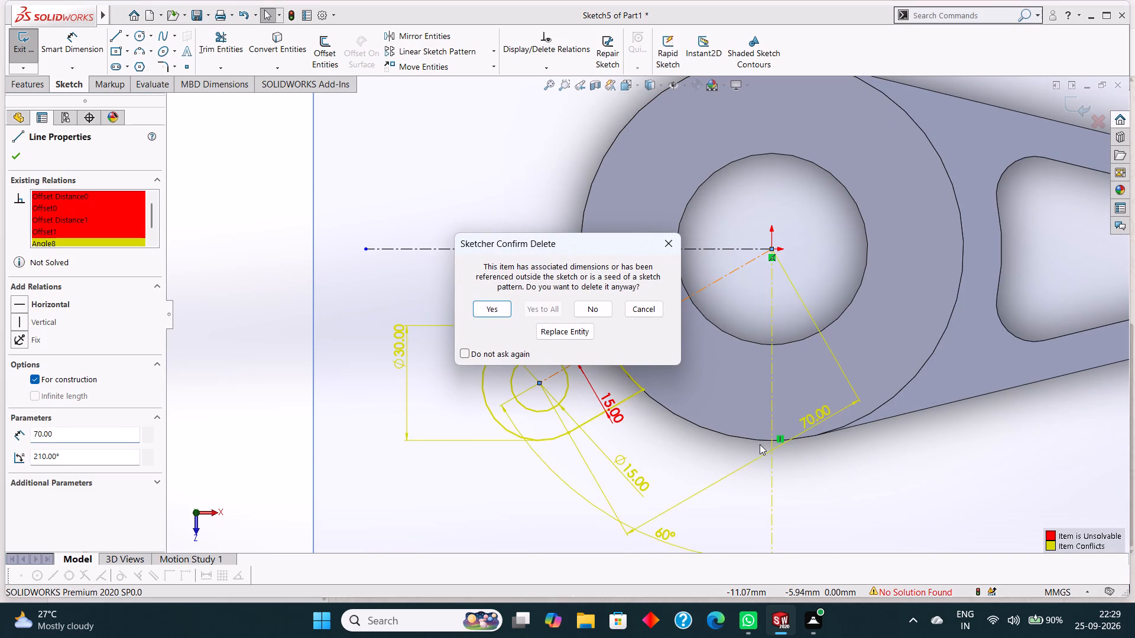
pyautogui.click(497, 313)
# Extrude the short arm's sketch 22.5 mm blind from Plane2, reversed to go down alongside the cylinder and merged with it.
pyautogui.scroll(2, 640, 363)
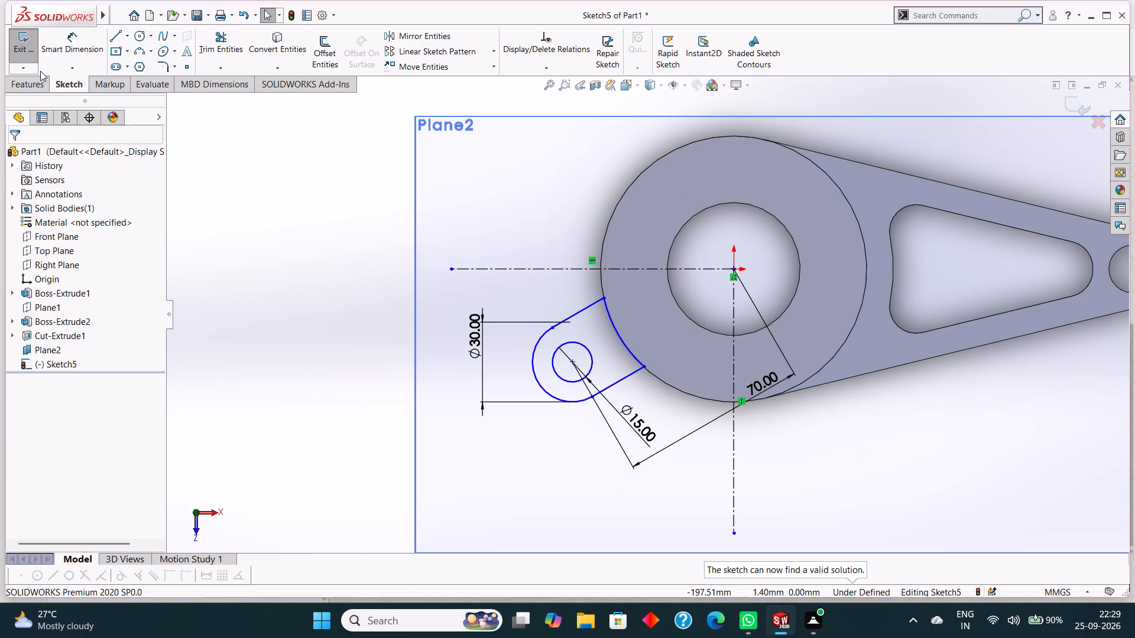
pyautogui.click(28, 82)
pyautogui.click(30, 47)
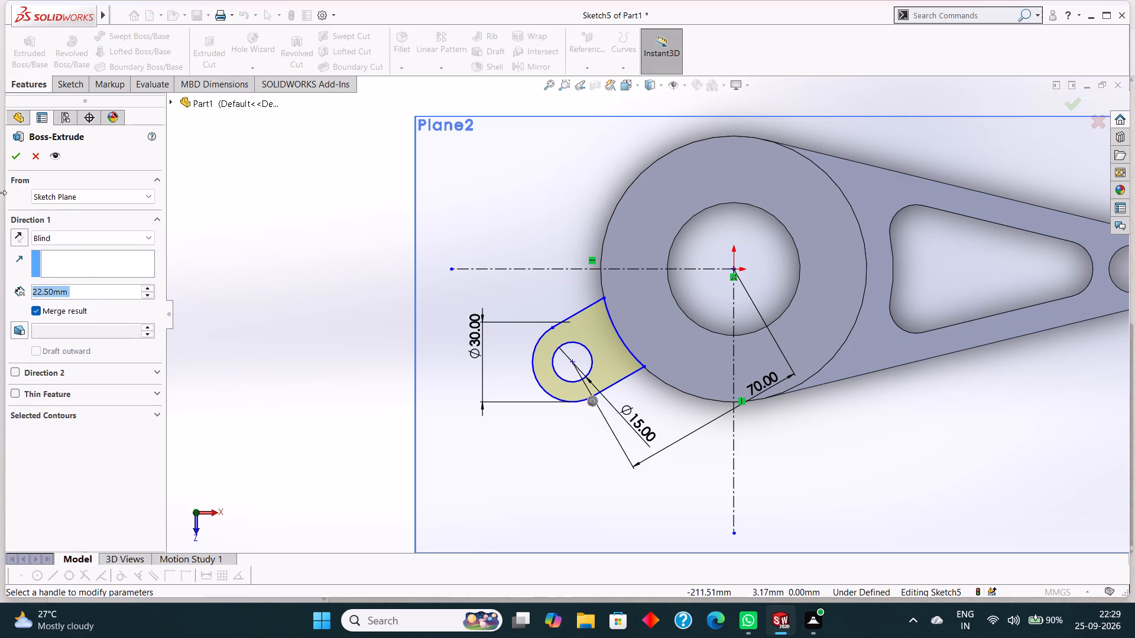
pyautogui.moveTo(397, 279); pyautogui.dragTo(394, 198, button='middle')
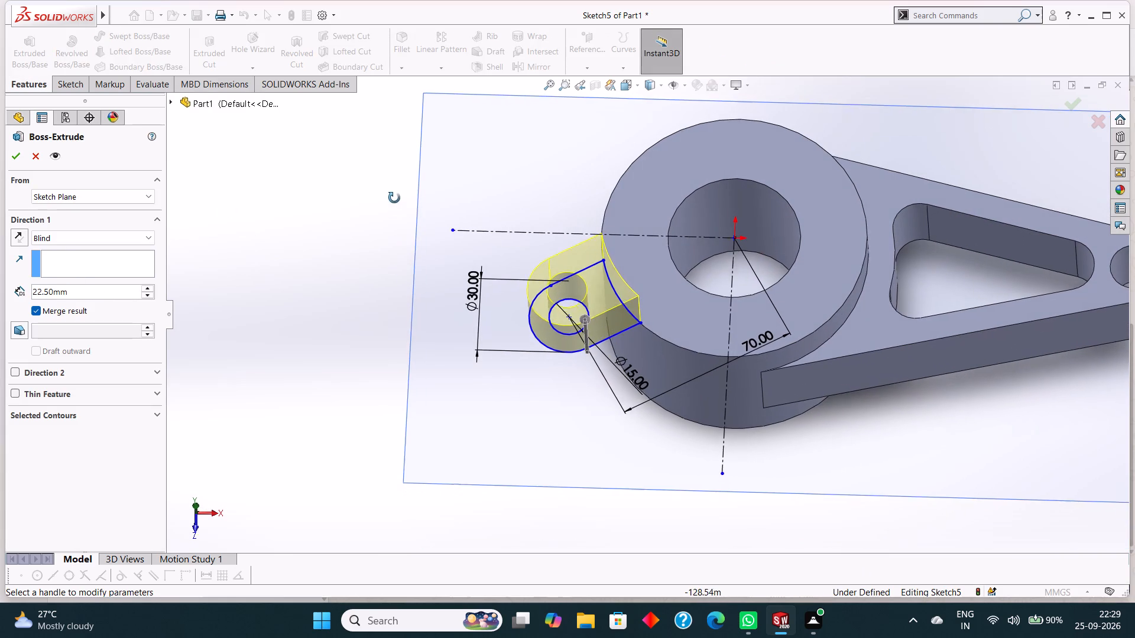
pyautogui.moveTo(394, 198); pyautogui.dragTo(394, 196, button='middle')
pyautogui.click(14, 234)
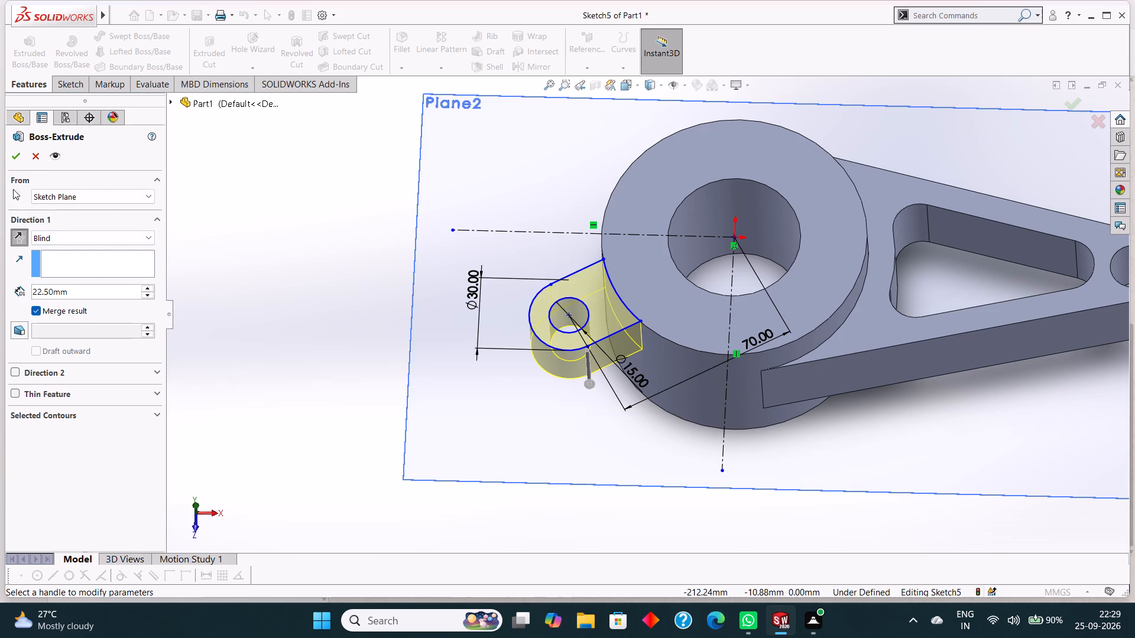
pyautogui.click(15, 162)
pyautogui.click(291, 284)
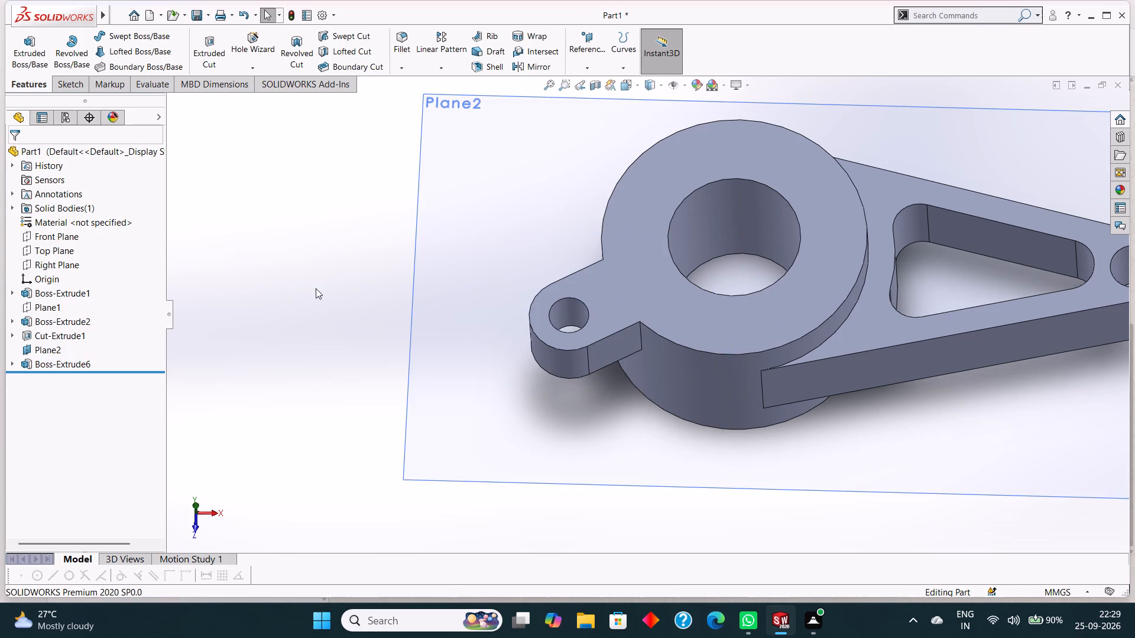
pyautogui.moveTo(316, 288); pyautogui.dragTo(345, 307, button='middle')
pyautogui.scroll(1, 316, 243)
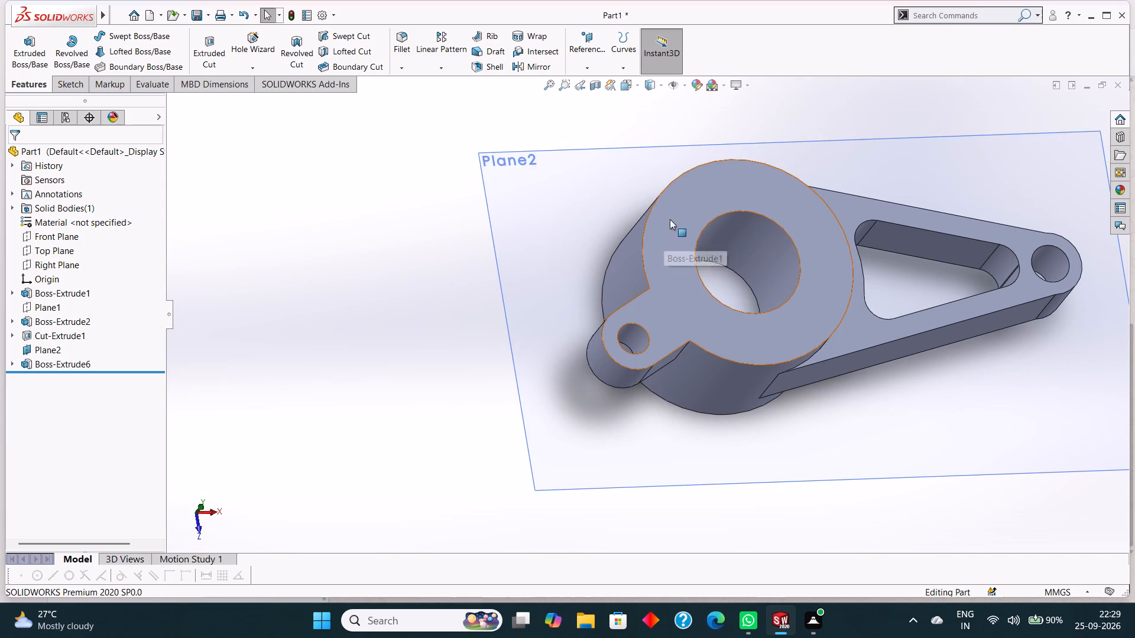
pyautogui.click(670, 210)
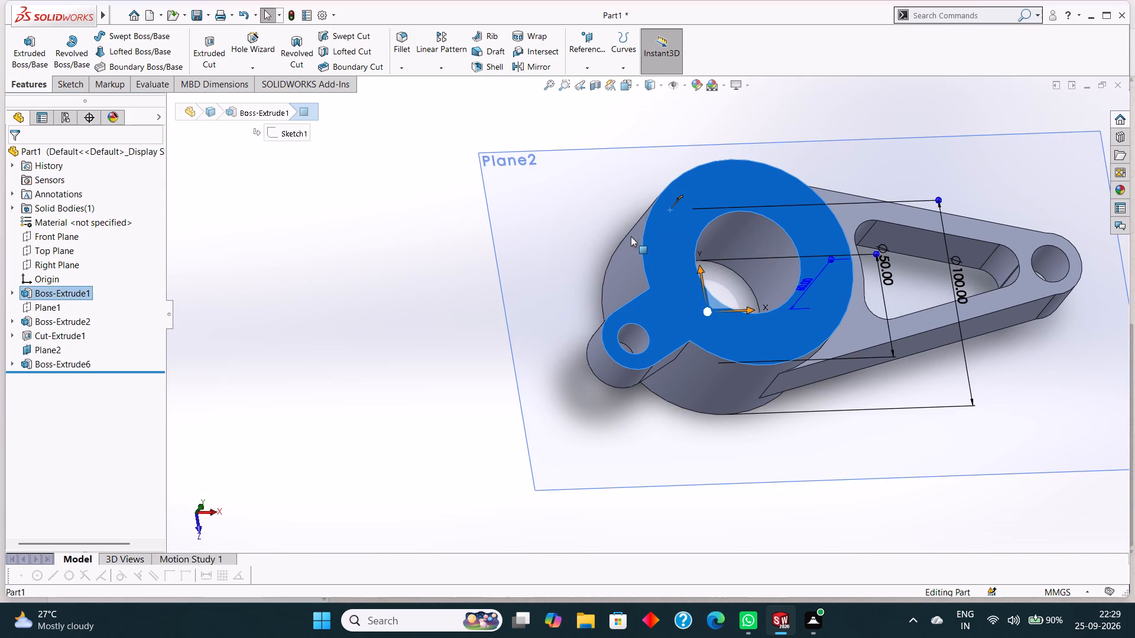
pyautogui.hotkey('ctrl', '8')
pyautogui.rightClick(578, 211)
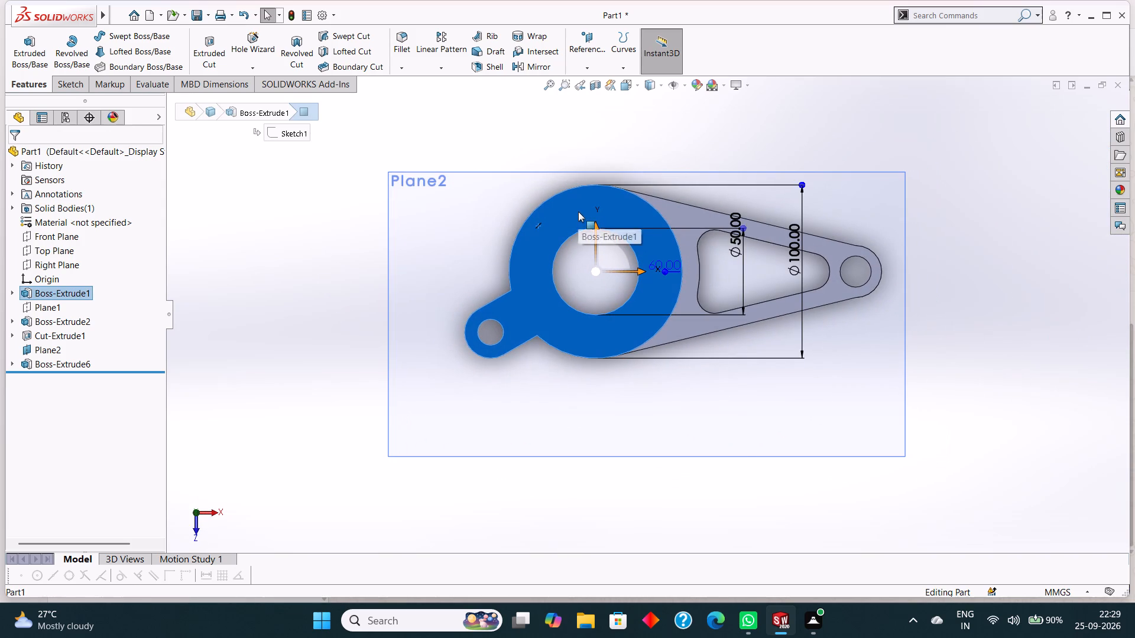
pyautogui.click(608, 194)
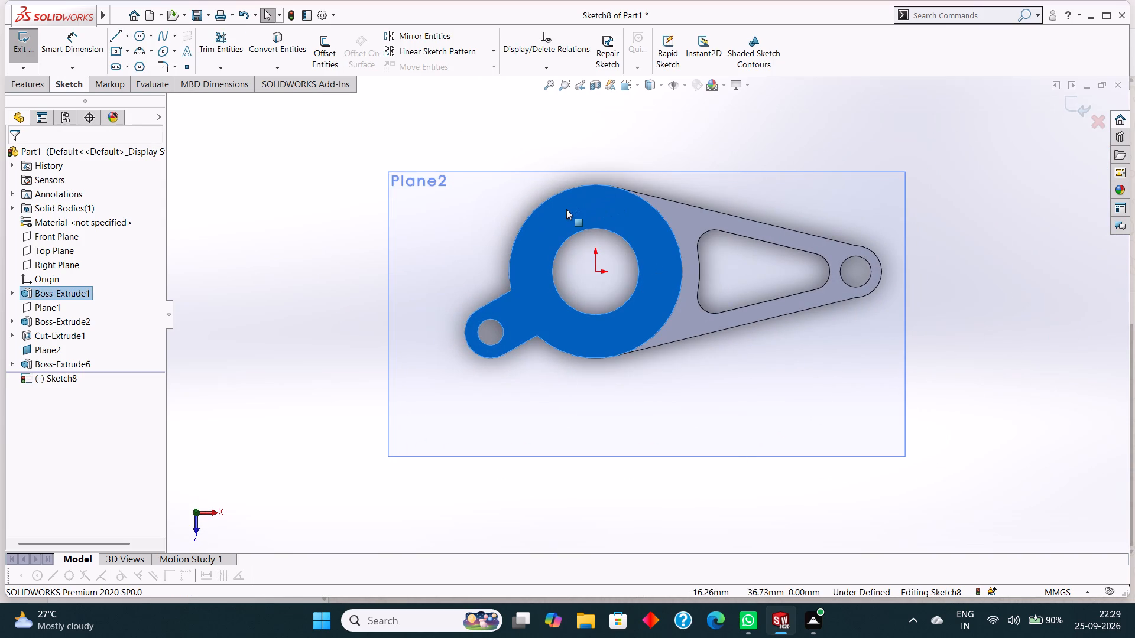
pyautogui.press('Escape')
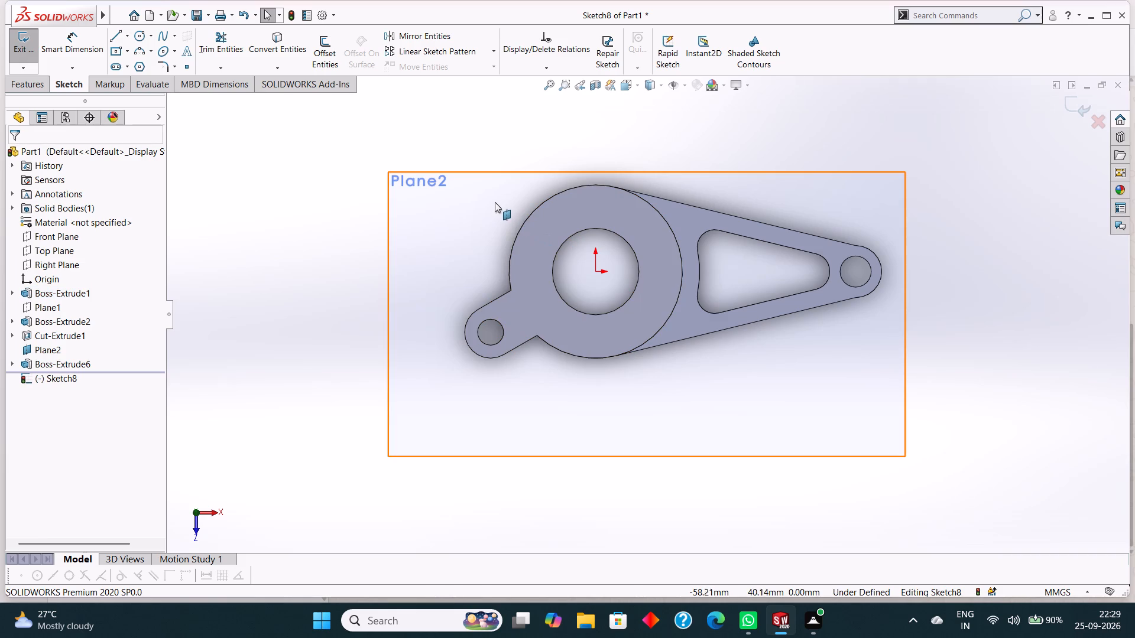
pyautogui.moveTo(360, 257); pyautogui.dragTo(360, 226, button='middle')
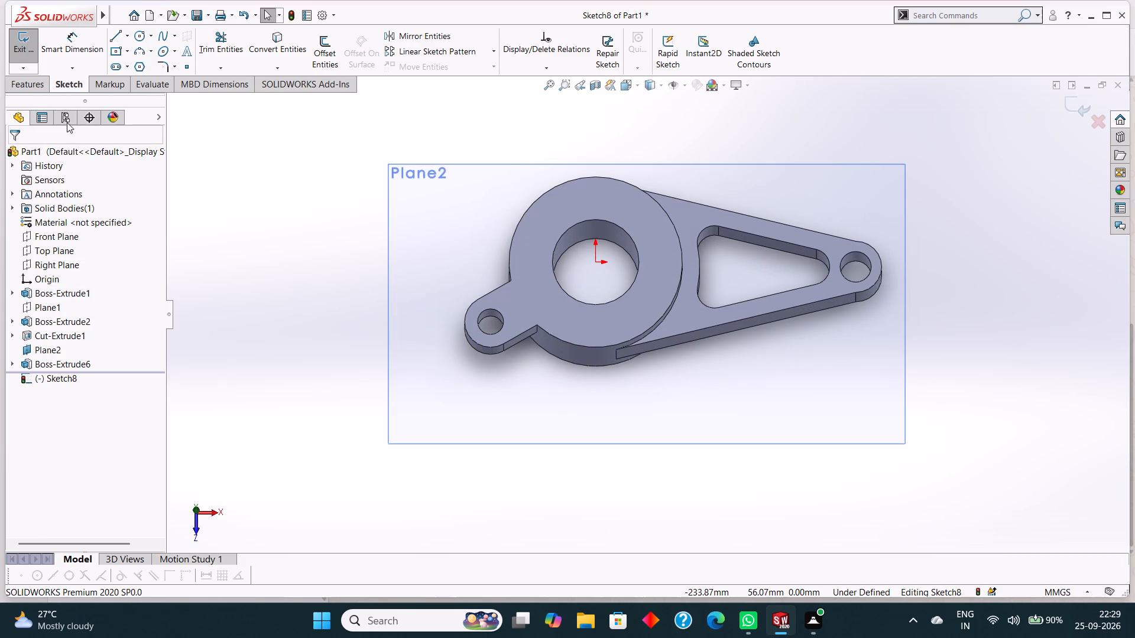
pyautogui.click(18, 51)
# Start a new sketch on Plane2 and draw a horizontal centerline about 112 mm long from the origin, away from the long arm.
pyautogui.click(488, 188)
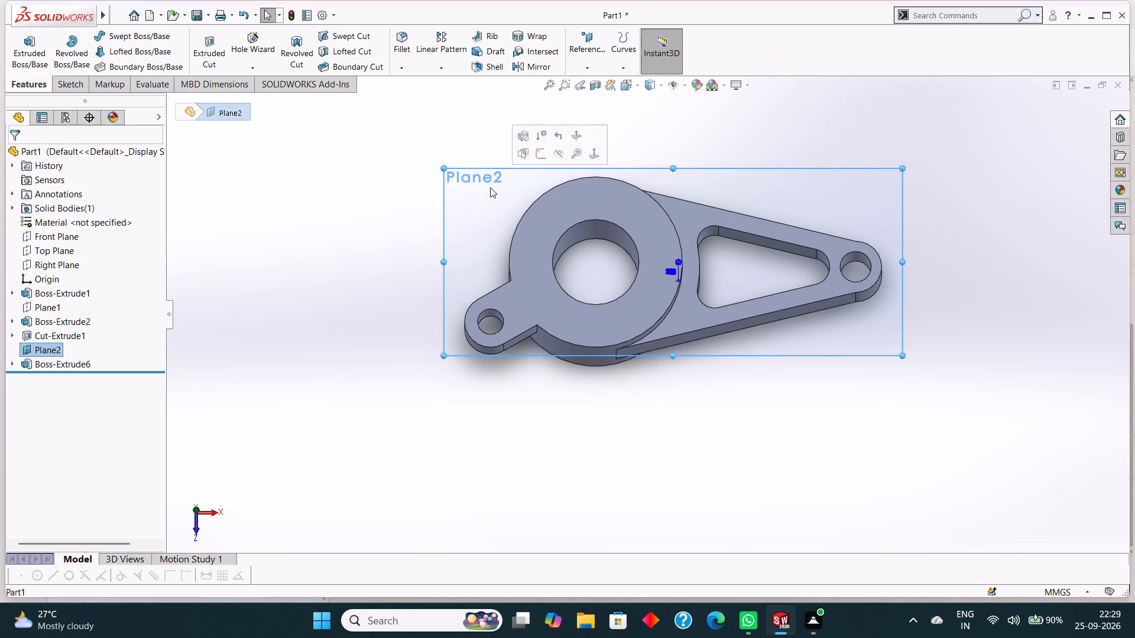
pyautogui.hotkey('ctrl', '8')
pyautogui.rightClick(475, 204)
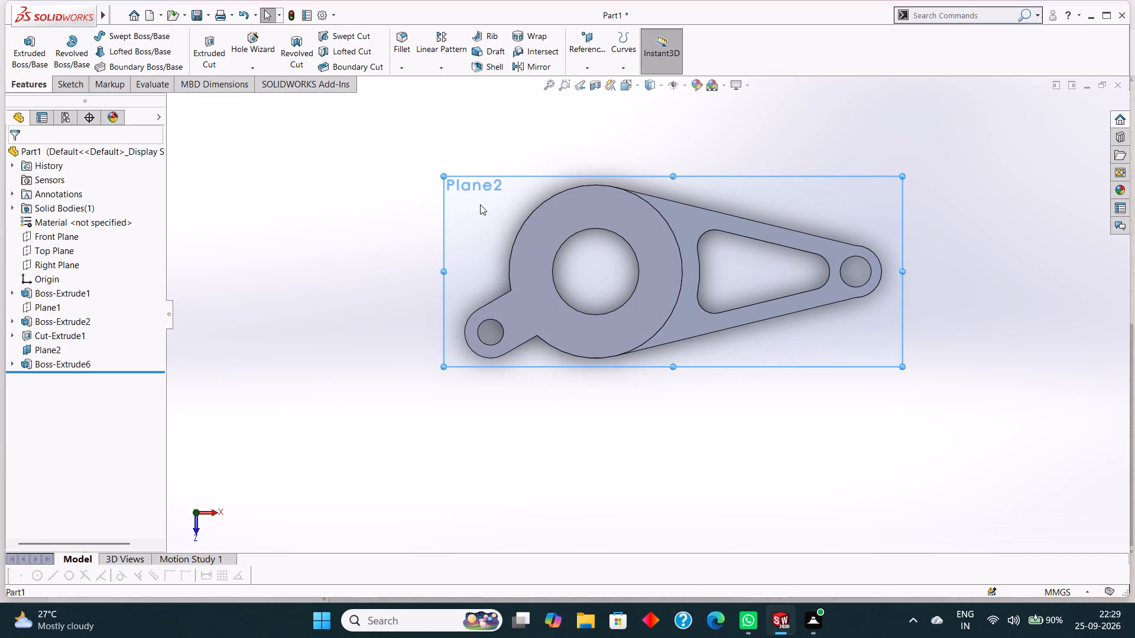
pyautogui.click(502, 185)
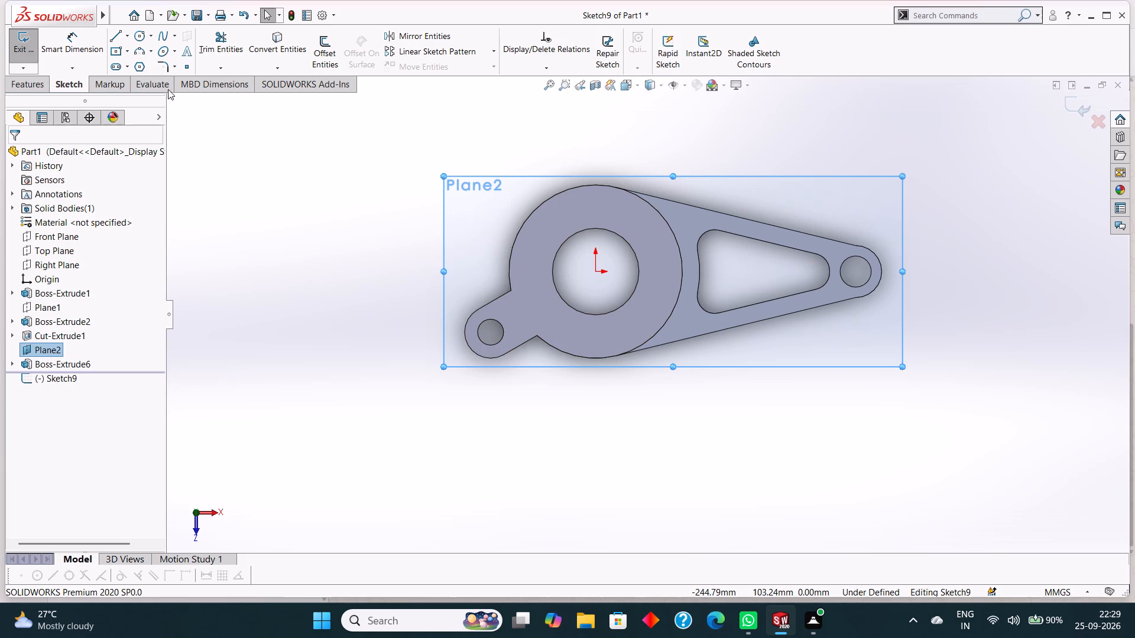
pyautogui.click(126, 37)
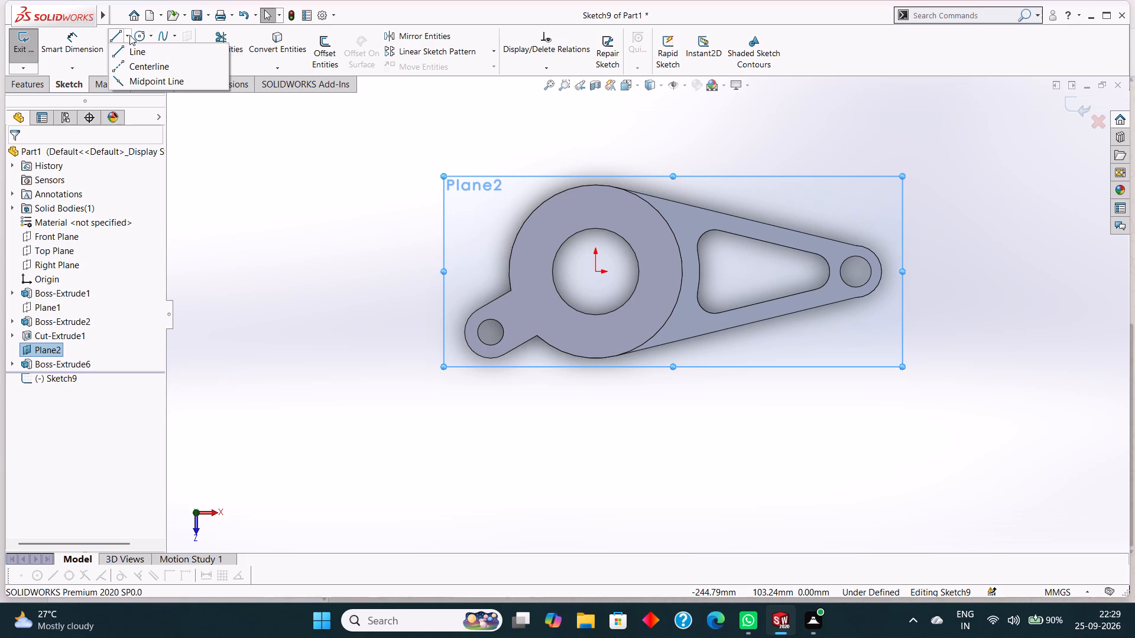
pyautogui.click(132, 67)
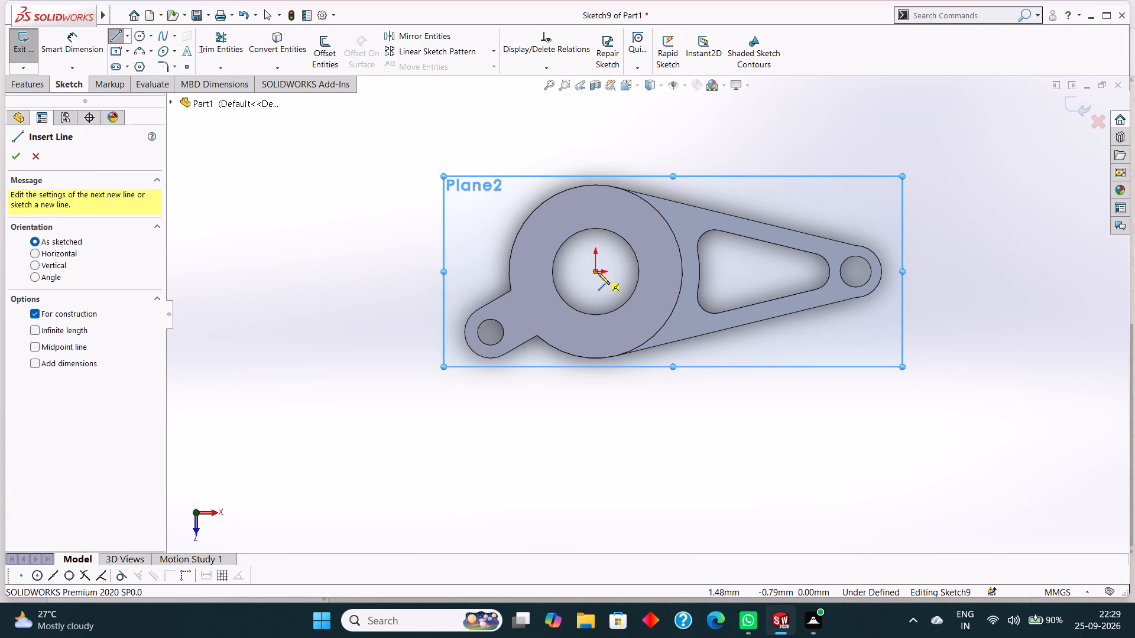
pyautogui.click(598, 271)
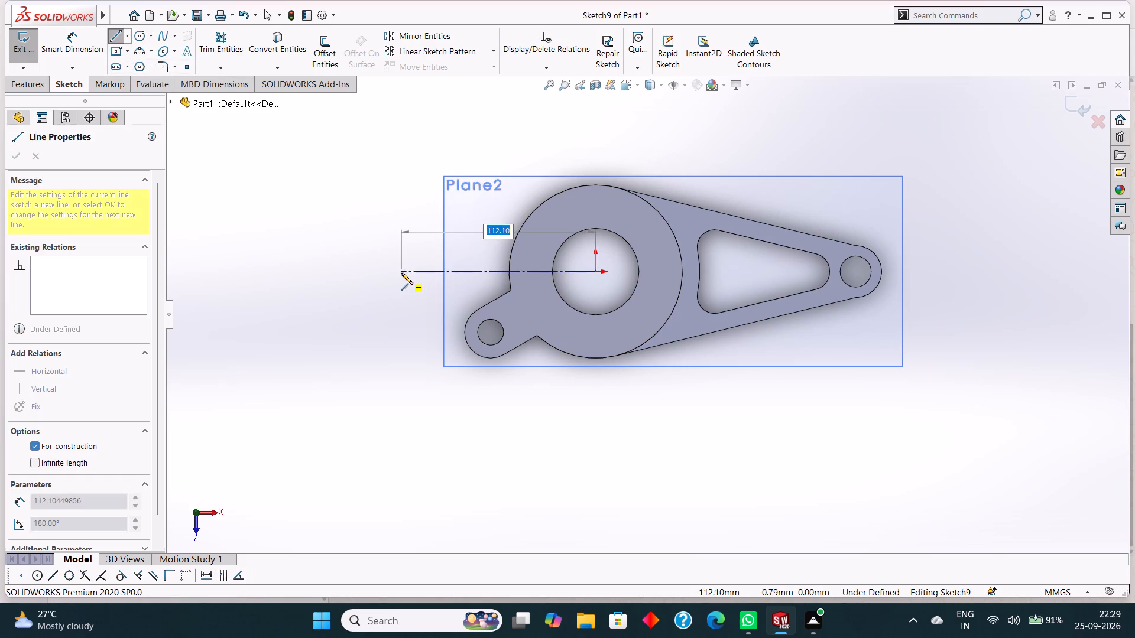
pyautogui.click(401, 273)
pyautogui.rightClick(370, 308)
pyautogui.click(408, 317)
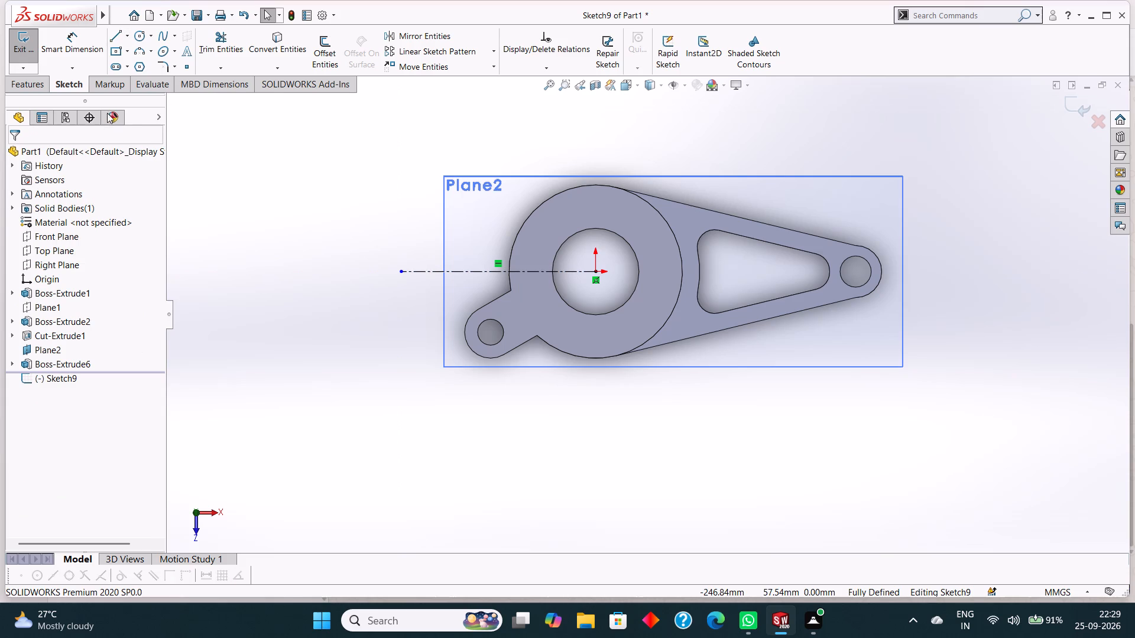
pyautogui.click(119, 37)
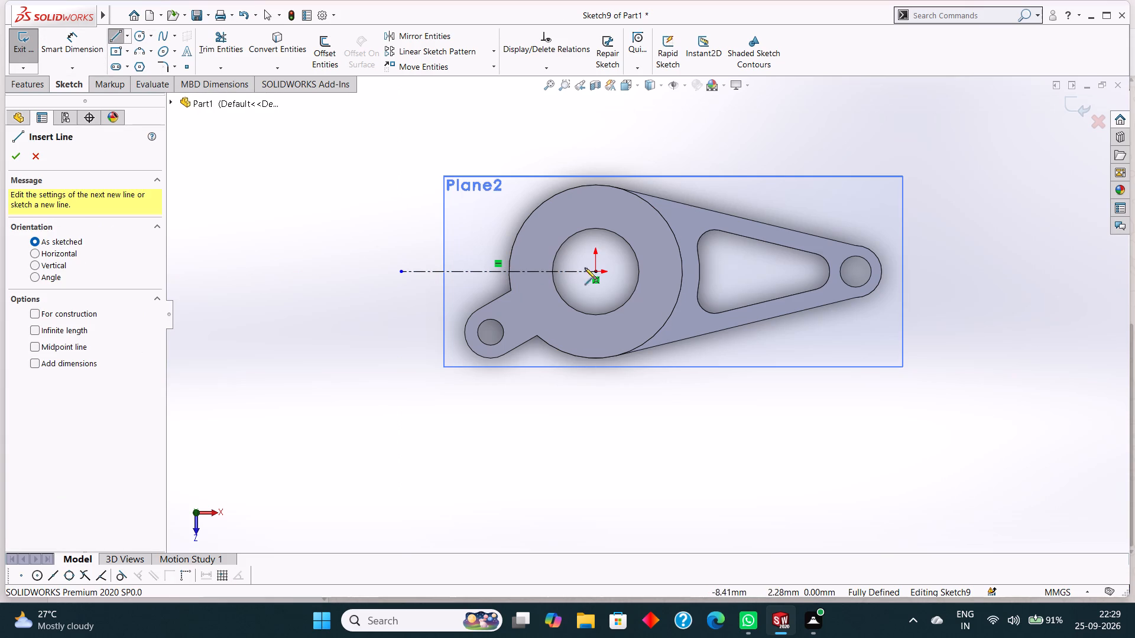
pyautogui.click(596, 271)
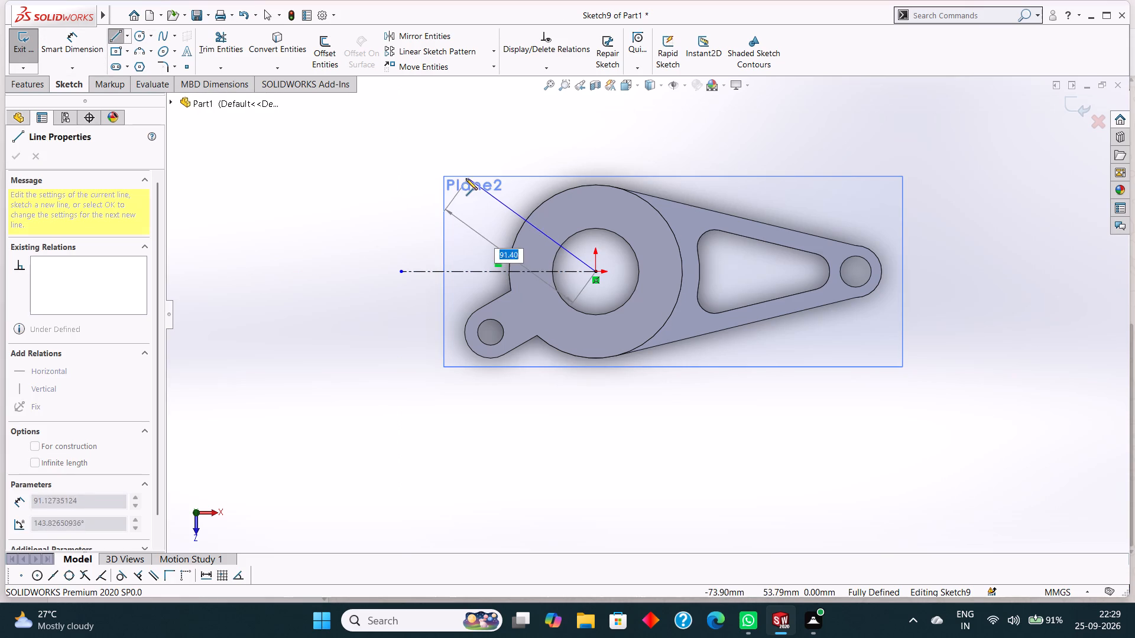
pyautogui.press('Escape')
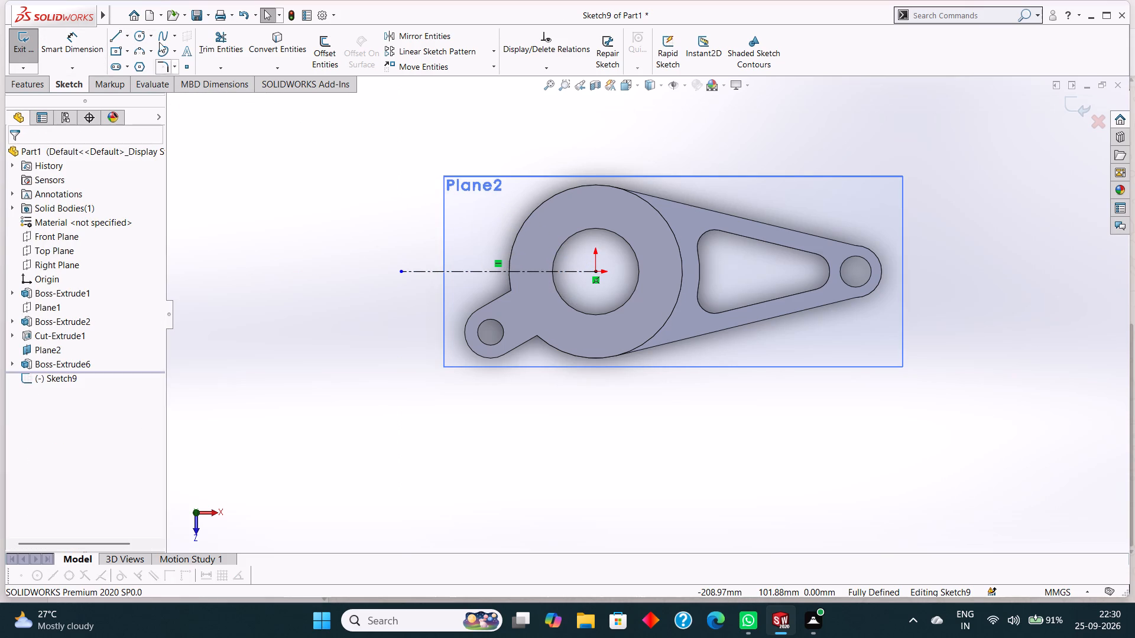
# Draw a slanted centerline about 113 mm long from the origin, above the horizontal centerline on the side opposite the short arm.
pyautogui.click(127, 39)
pyautogui.click(145, 65)
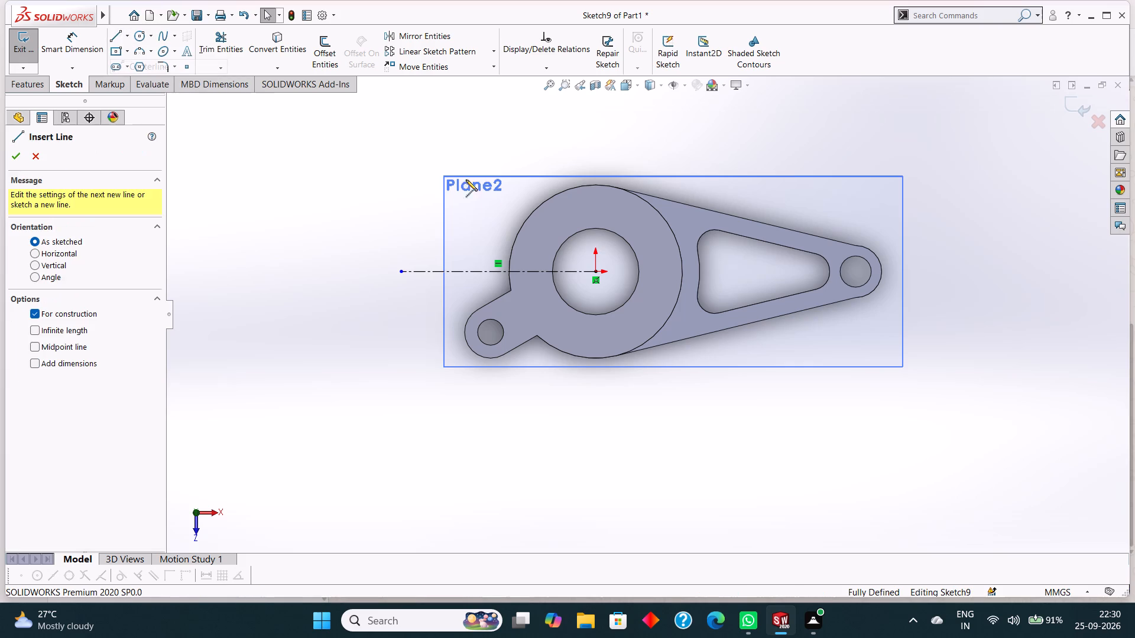
pyautogui.click(595, 272)
pyautogui.click(426, 174)
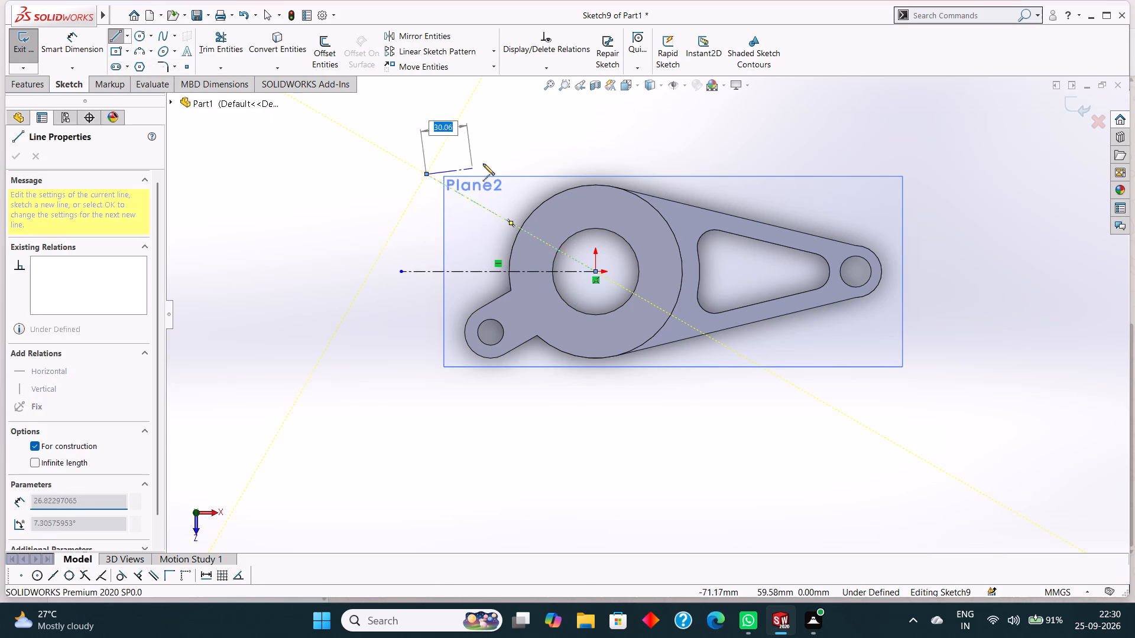
pyautogui.rightClick(495, 152)
pyautogui.click(517, 161)
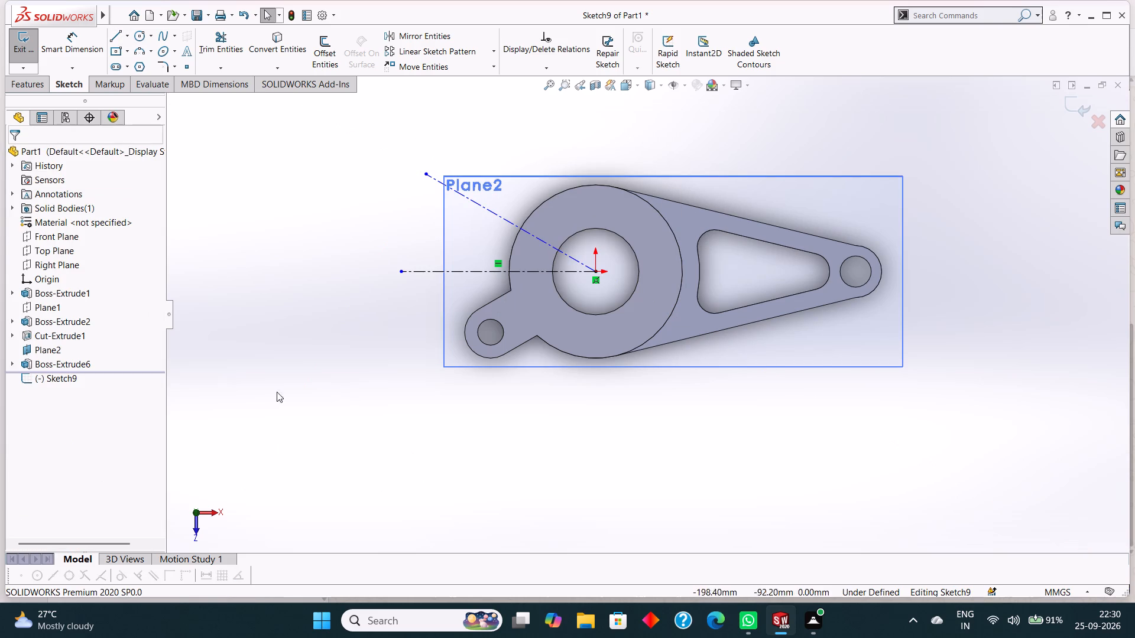
# Dimension the angle between the horizontal and slanted centerlines as 30°.
pyautogui.click(66, 45)
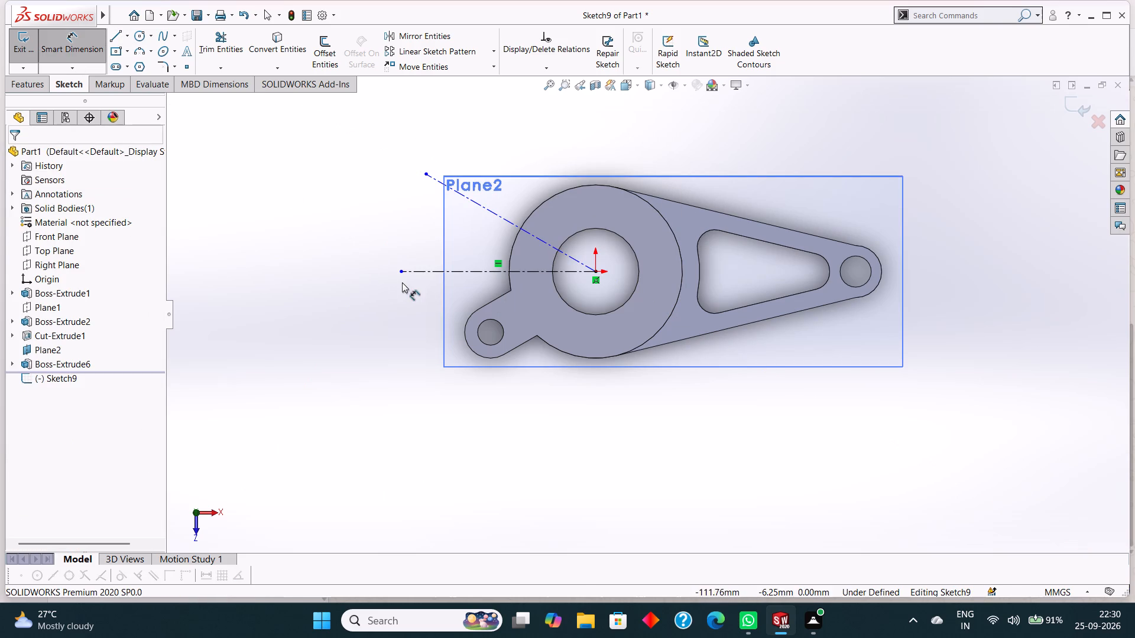
pyautogui.click(455, 269)
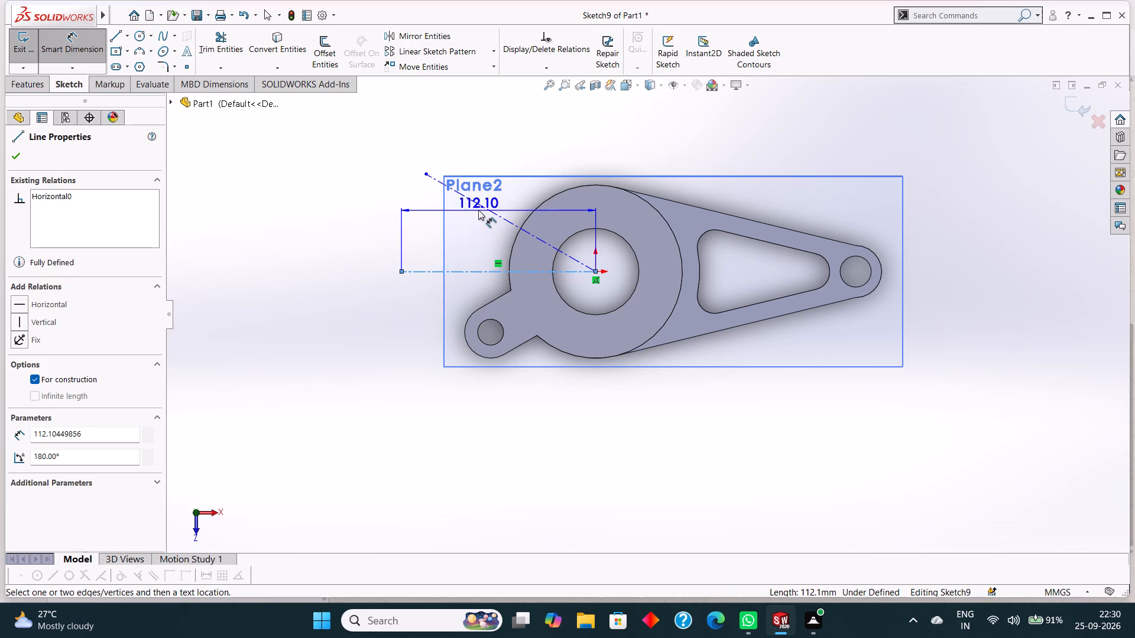
pyautogui.click(478, 207)
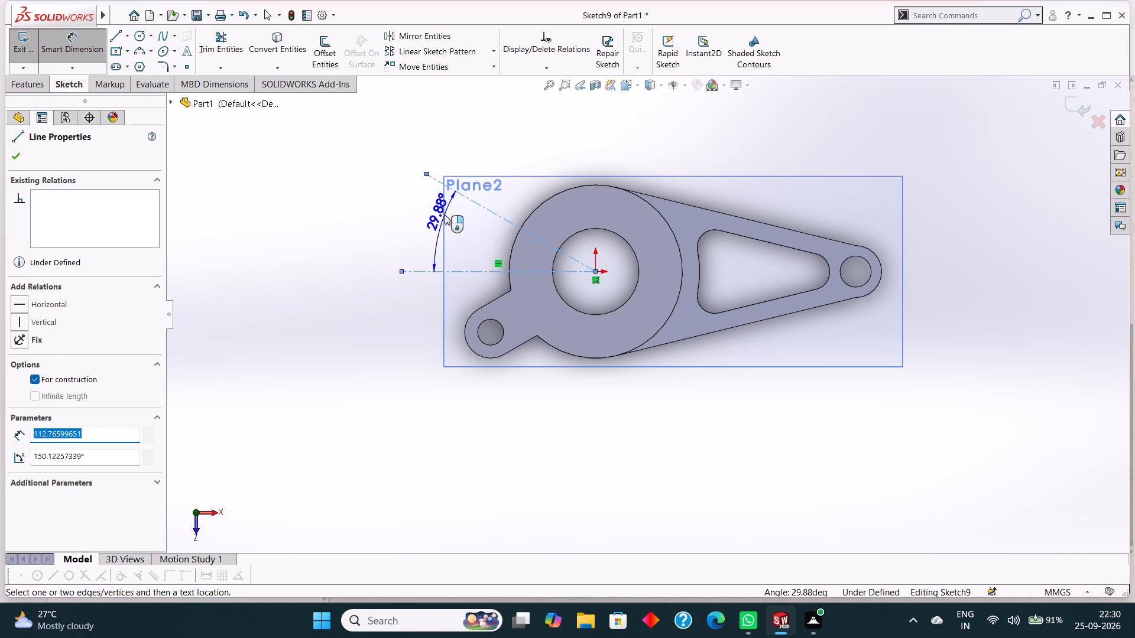
pyautogui.click(445, 214)
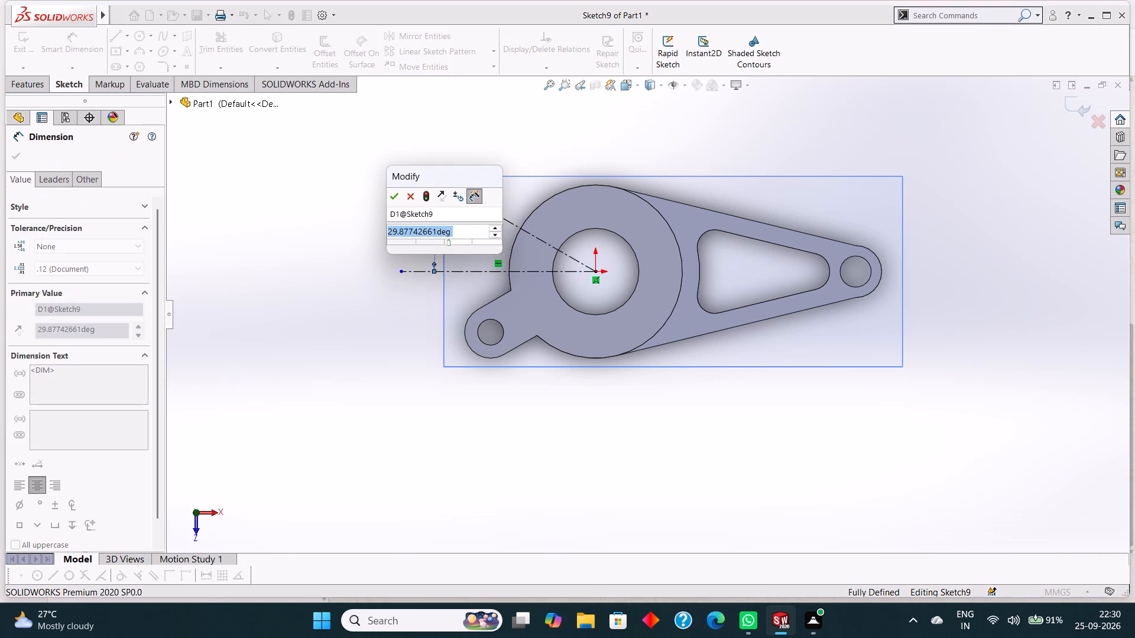
pyautogui.write('30')
pyautogui.press('Return')
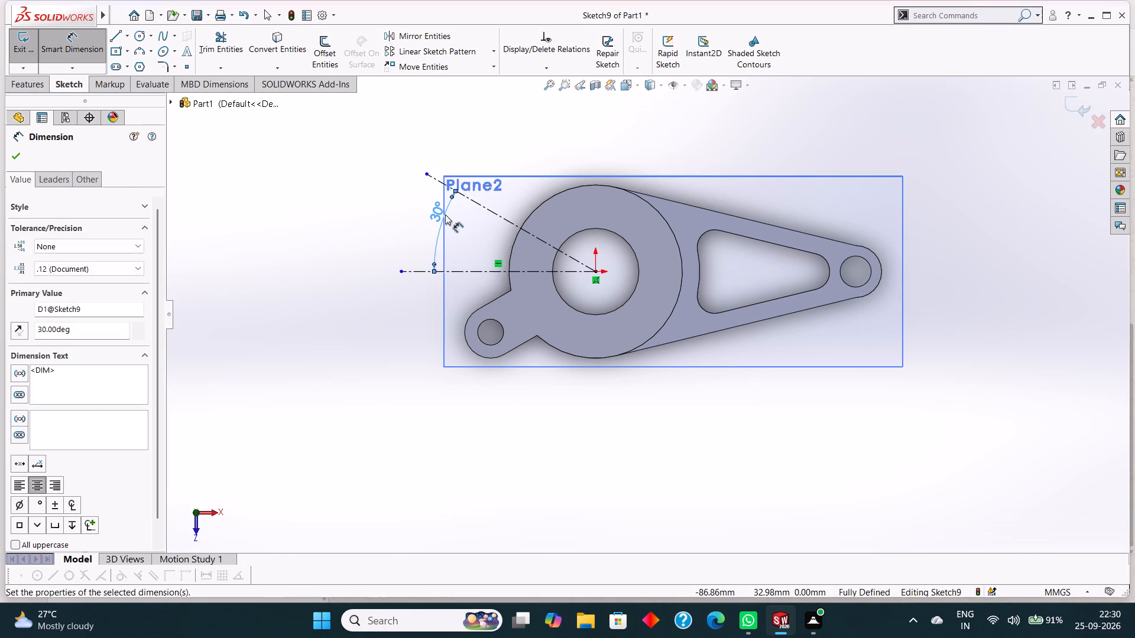
pyautogui.click(15, 157)
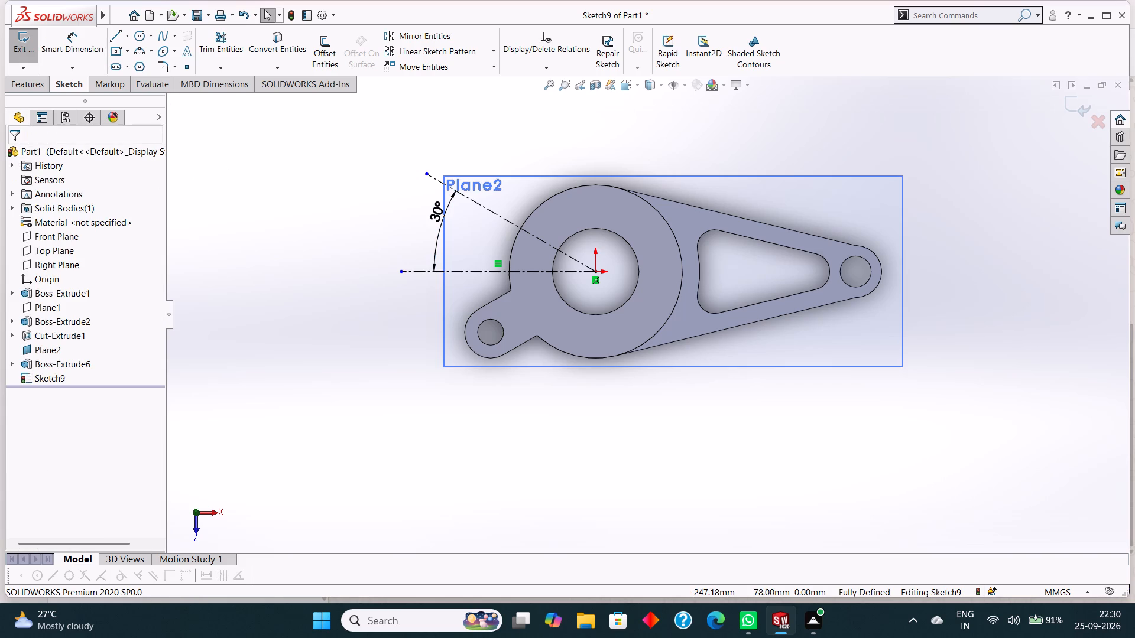
# Dimension the slanted centerline's length from the origin to its outer endpoint as 70 mm.
pyautogui.click(64, 44)
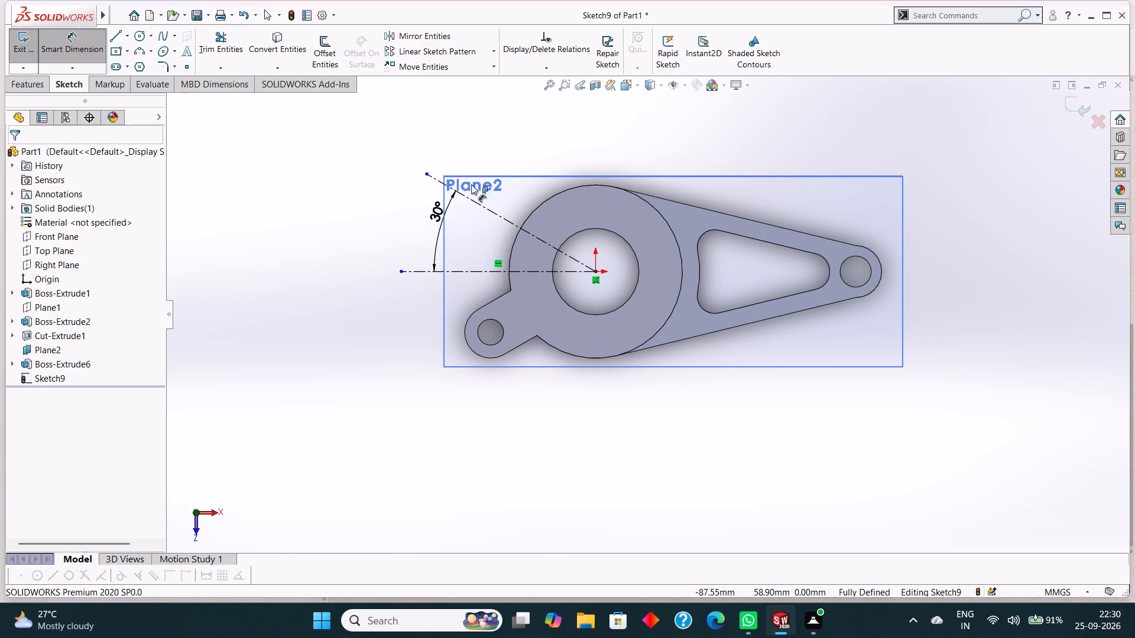
pyautogui.click(598, 270)
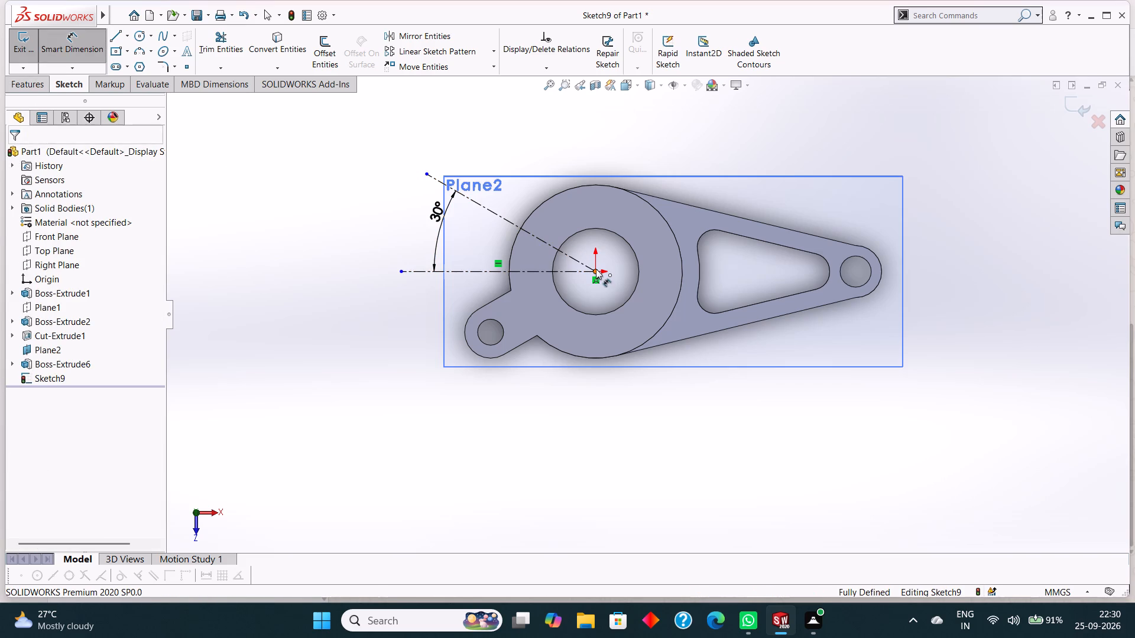
pyautogui.click(427, 171)
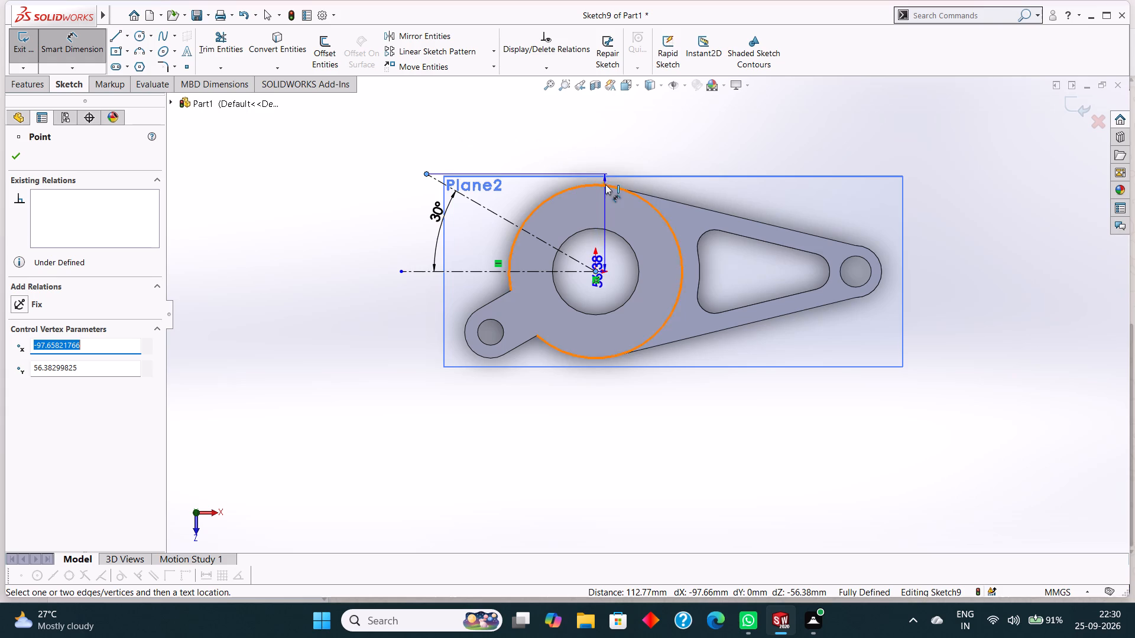
pyautogui.click(598, 155)
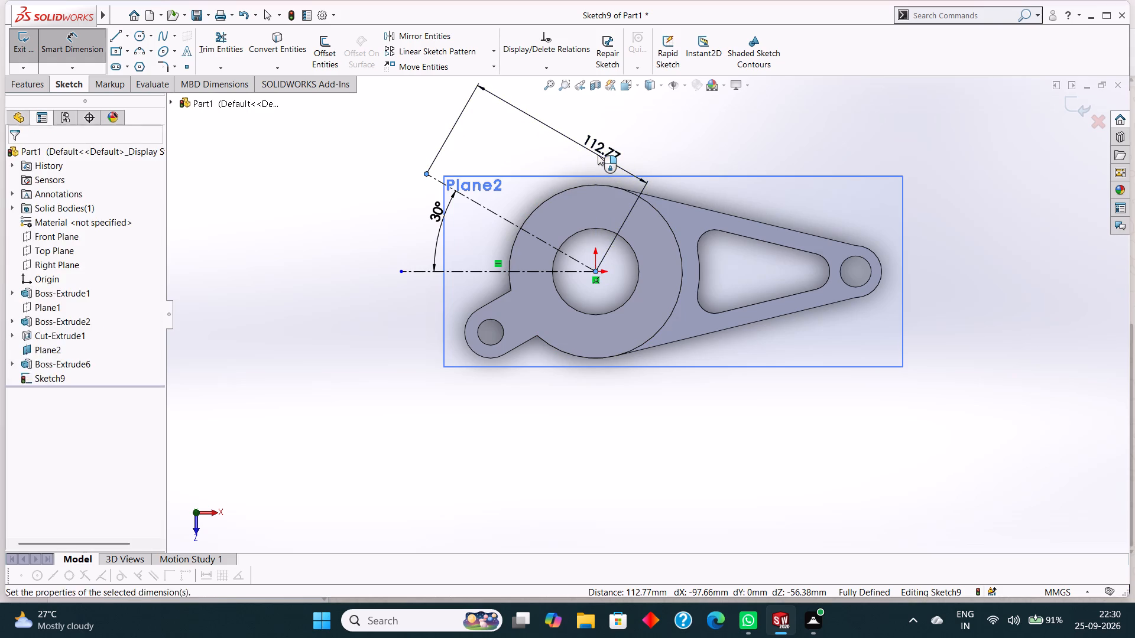
pyautogui.write('70')
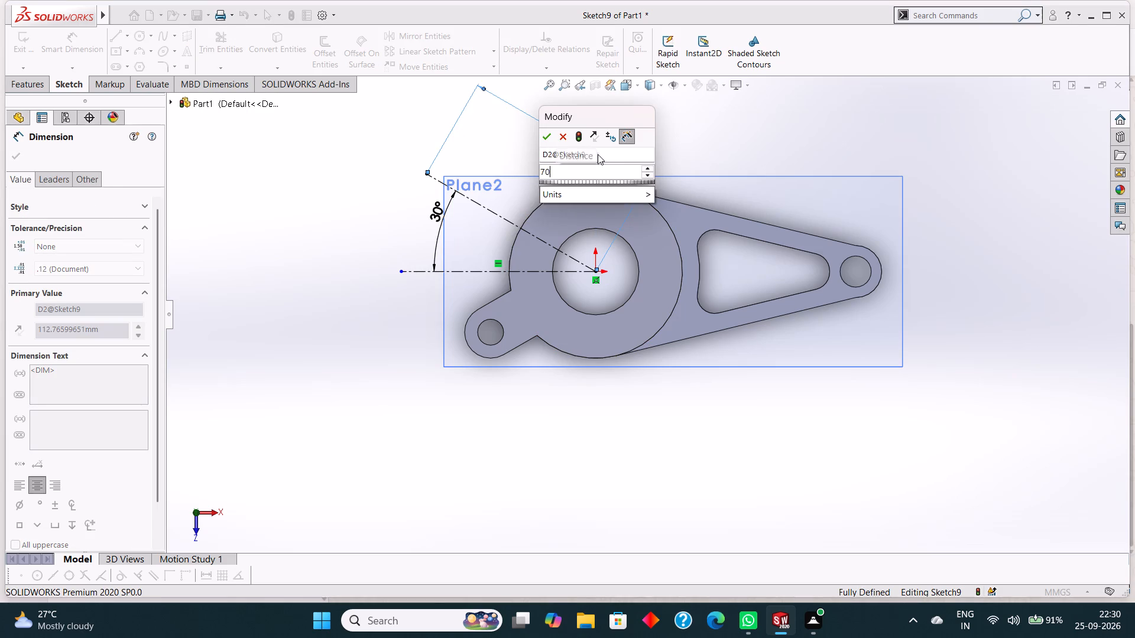
pyautogui.press('Return')
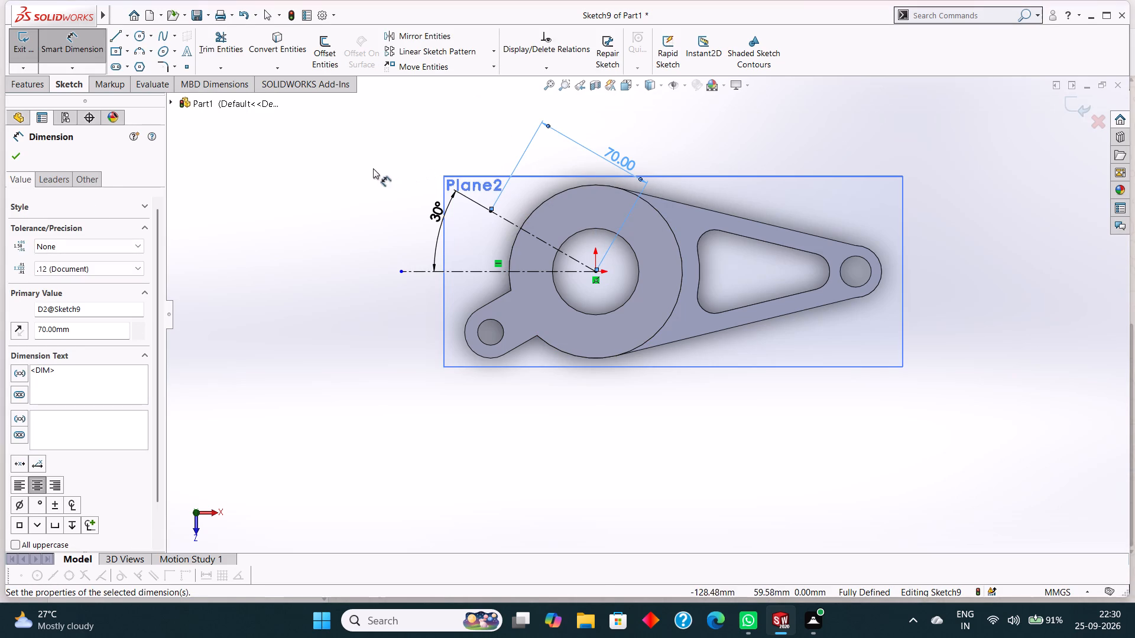
pyautogui.click(15, 156)
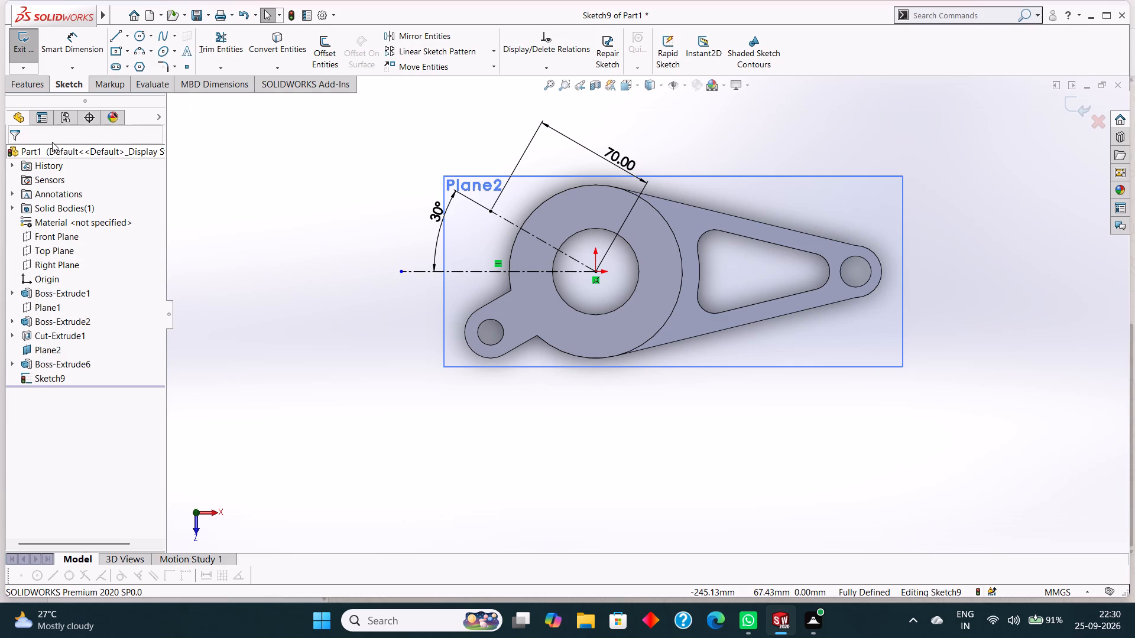
# Draw two concentric circles about 23 mm and 34 mm in diameter, centred on the slanted centerline's outer endpoint.
pyautogui.click(141, 37)
pyautogui.click(490, 209)
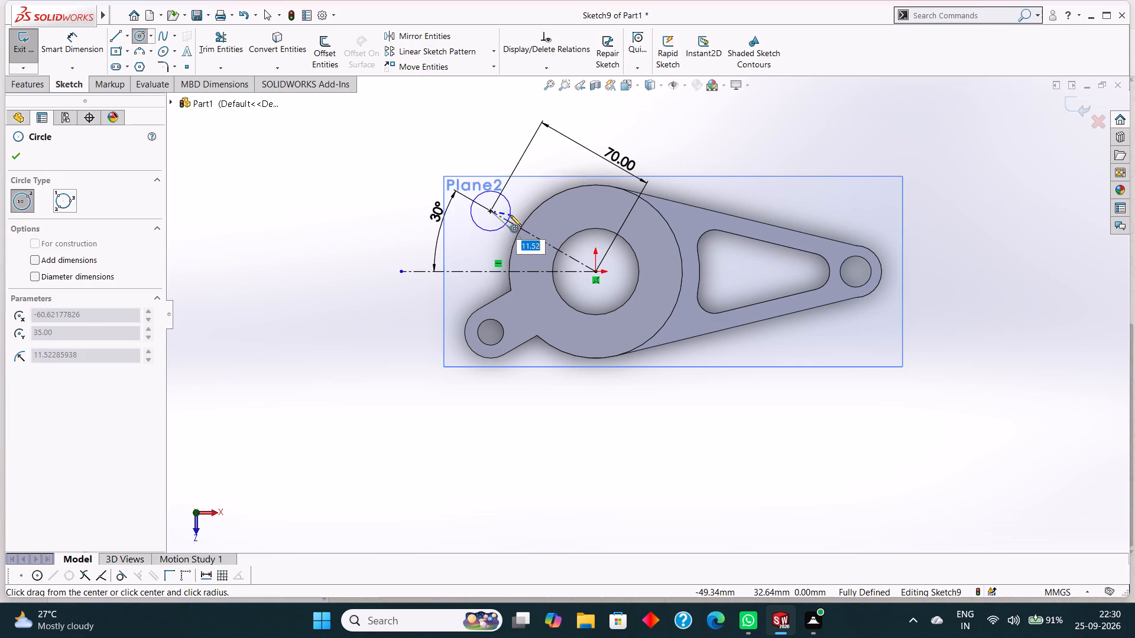
pyautogui.click(510, 215)
pyautogui.click(490, 210)
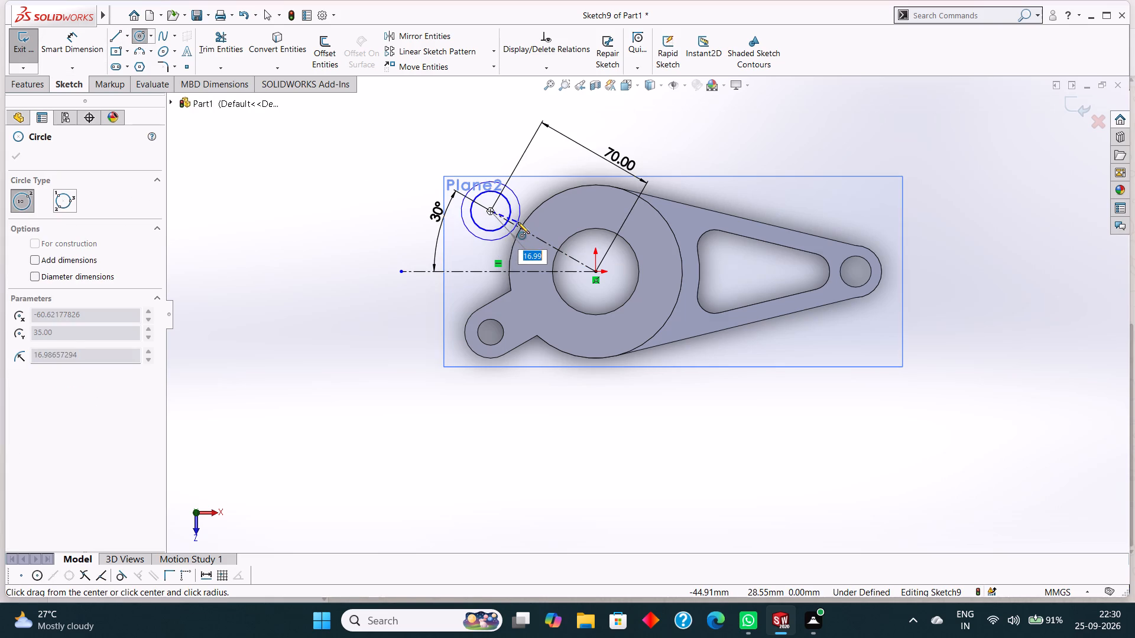
pyautogui.click(518, 222)
pyautogui.click(20, 159)
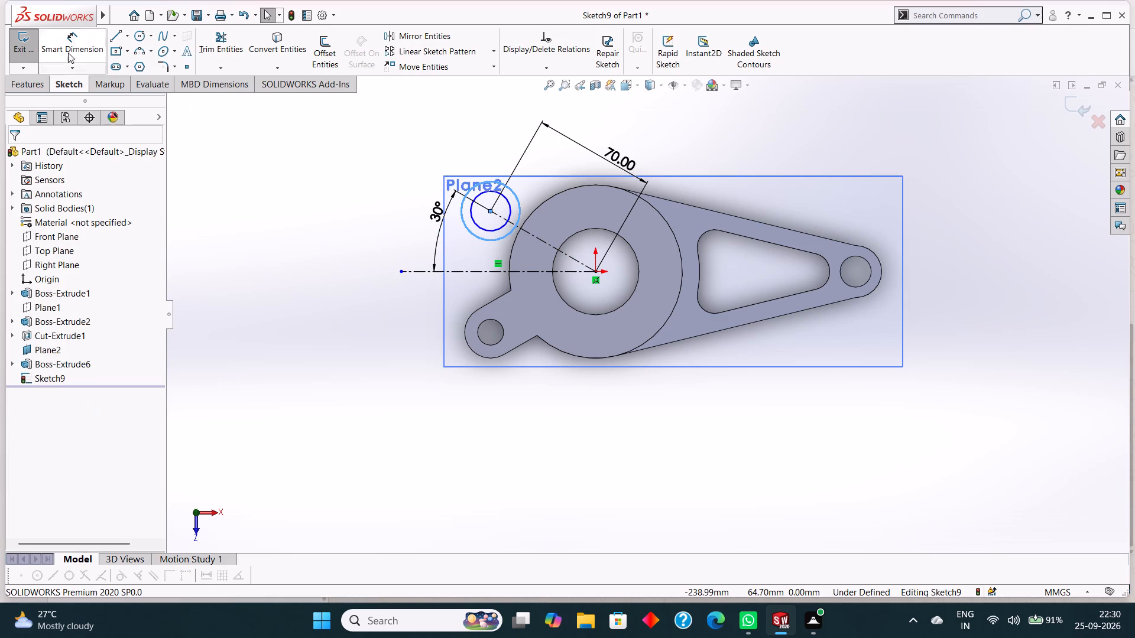
# Dimension the outer concentric circle's diameter as 30 mm and the inner circle's diameter as 15 mm.
pyautogui.click(69, 44)
pyautogui.scroll(-3, 510, 253)
pyautogui.click(488, 139)
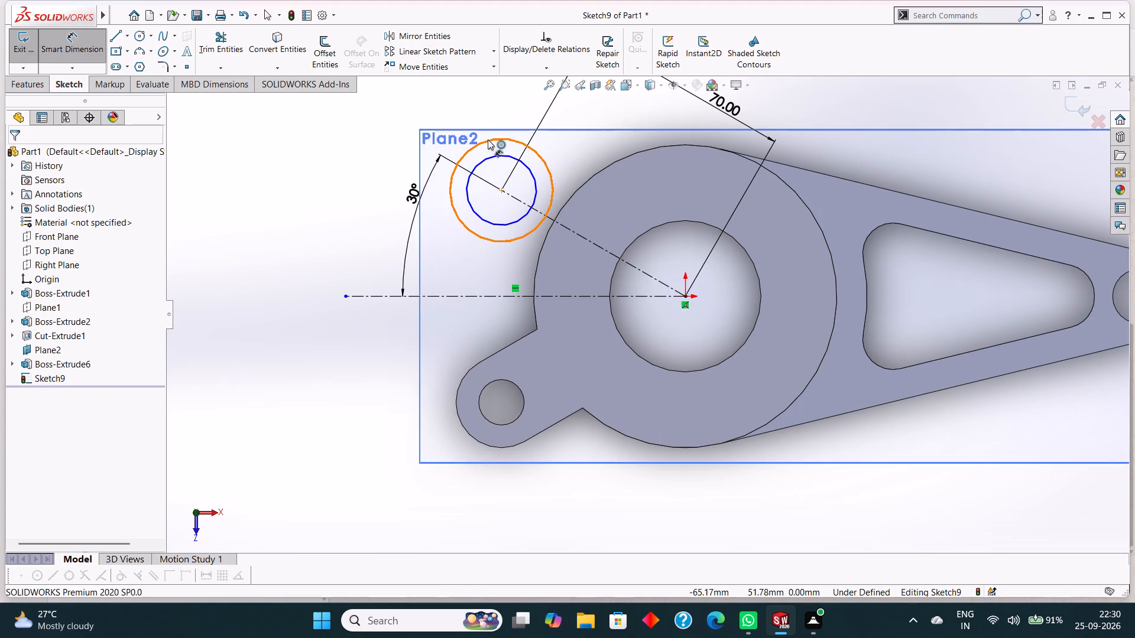
pyautogui.click(386, 131)
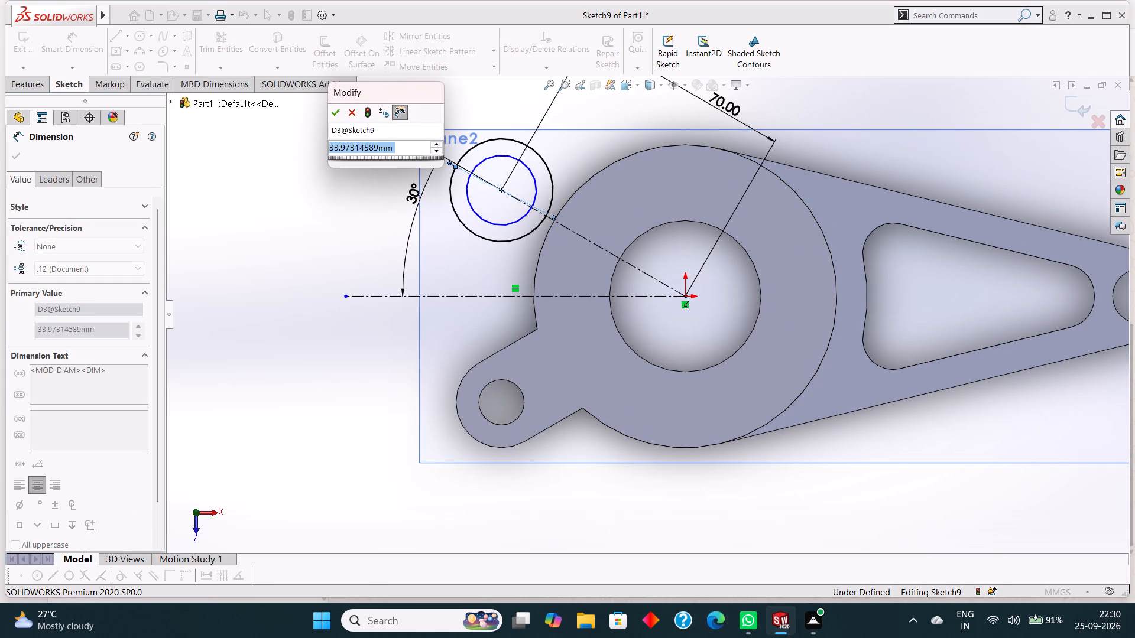
pyautogui.write('30')
pyautogui.press('Return')
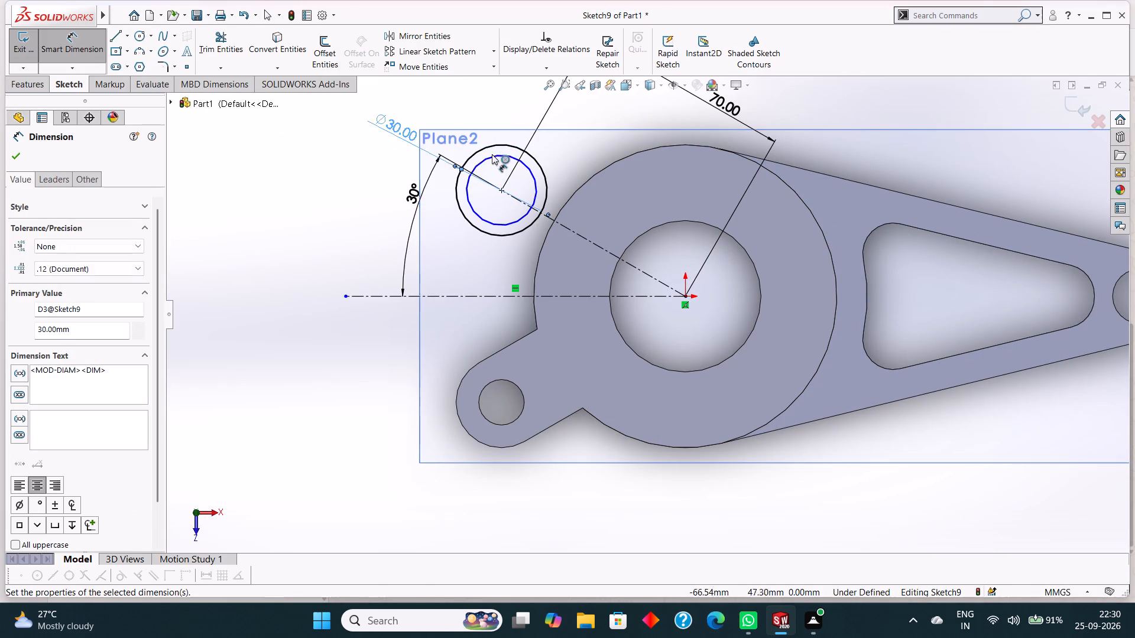
pyautogui.click(493, 154)
pyautogui.click(373, 167)
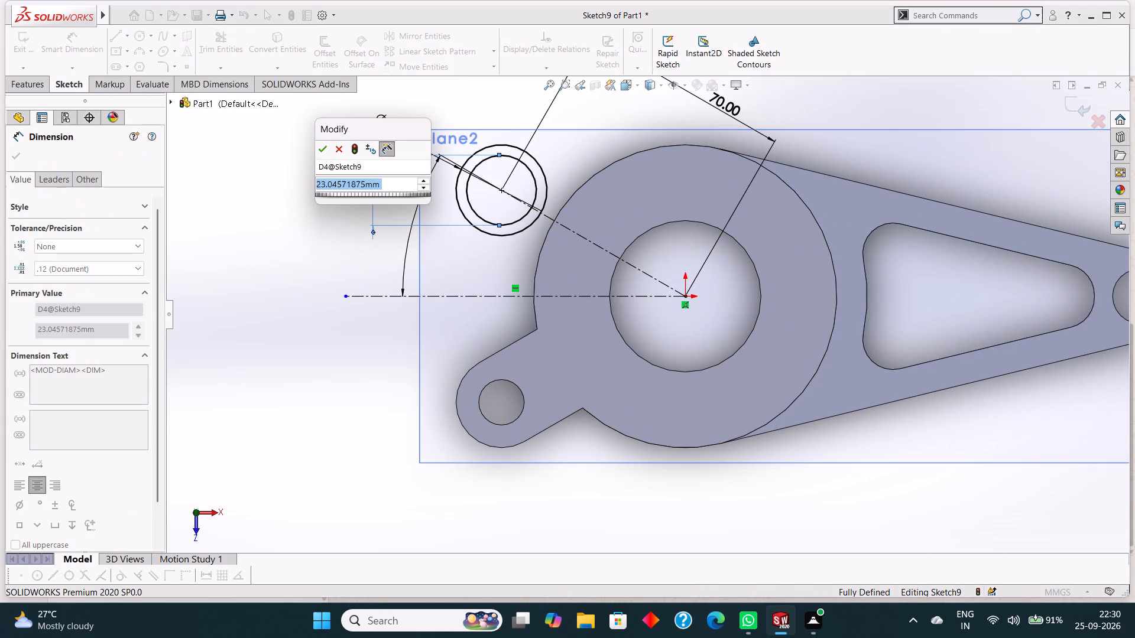
pyautogui.write('15')
pyautogui.press('Return')
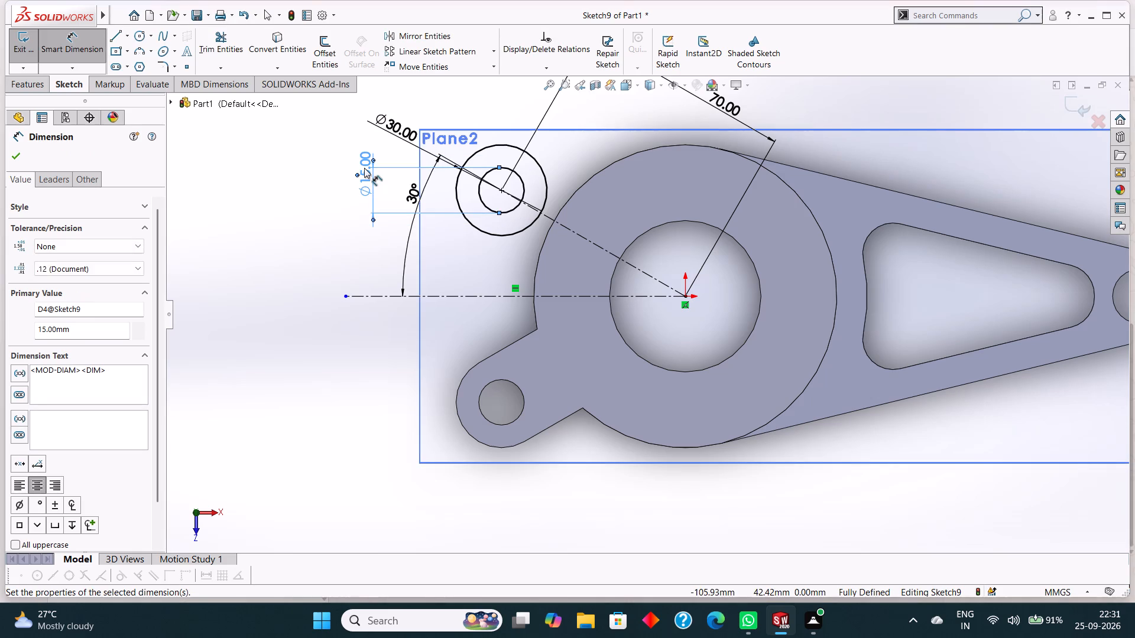
pyautogui.click(15, 155)
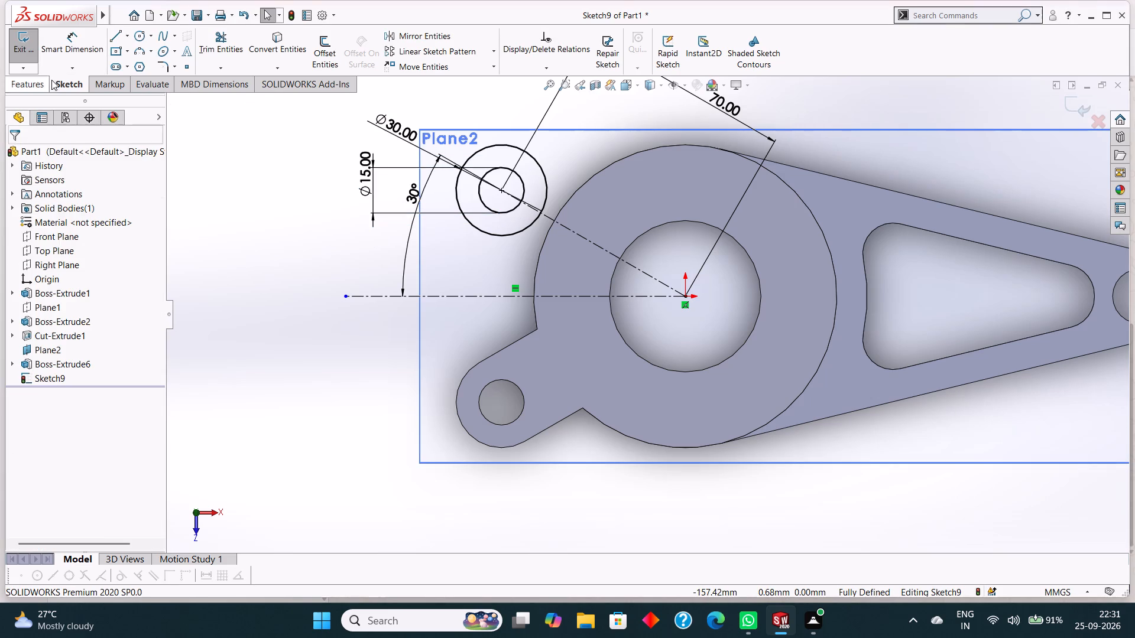
# Offset the slanted centerline 15 mm bi-directionally, with dimensions added, to form the two sides of the arm.
pyautogui.click(122, 35)
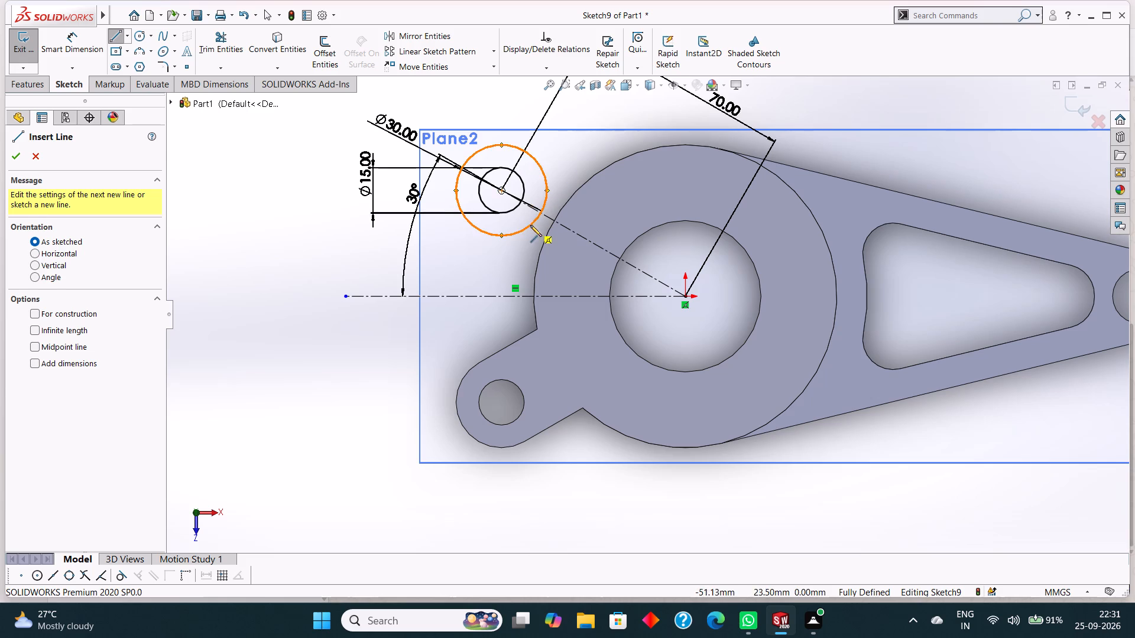
pyautogui.press('Escape')
pyautogui.click(335, 56)
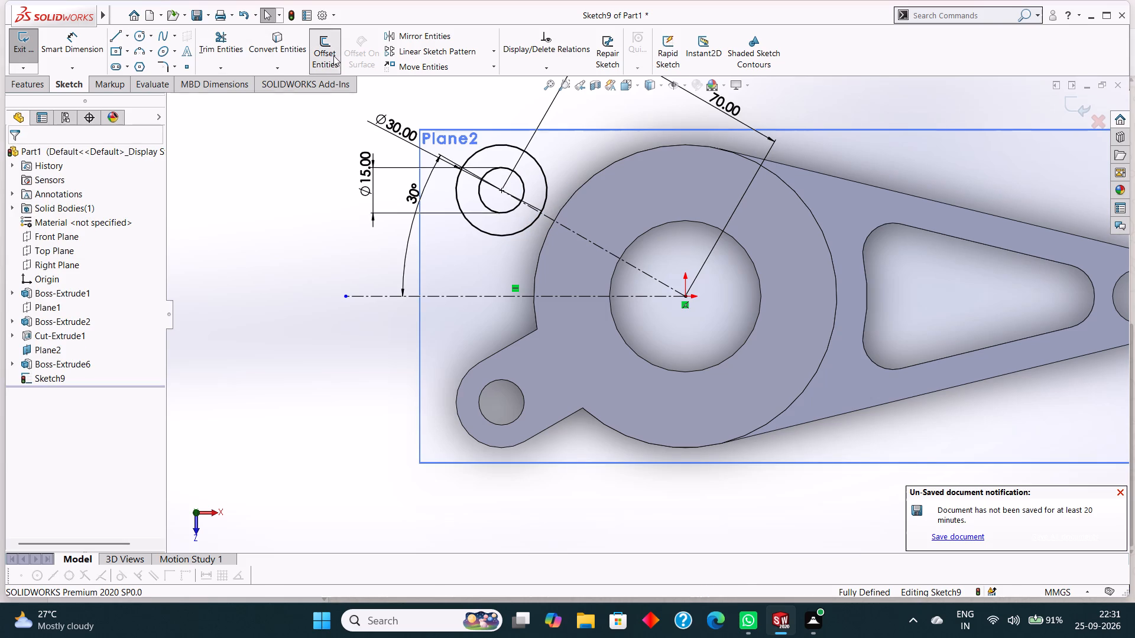
pyautogui.click(553, 217)
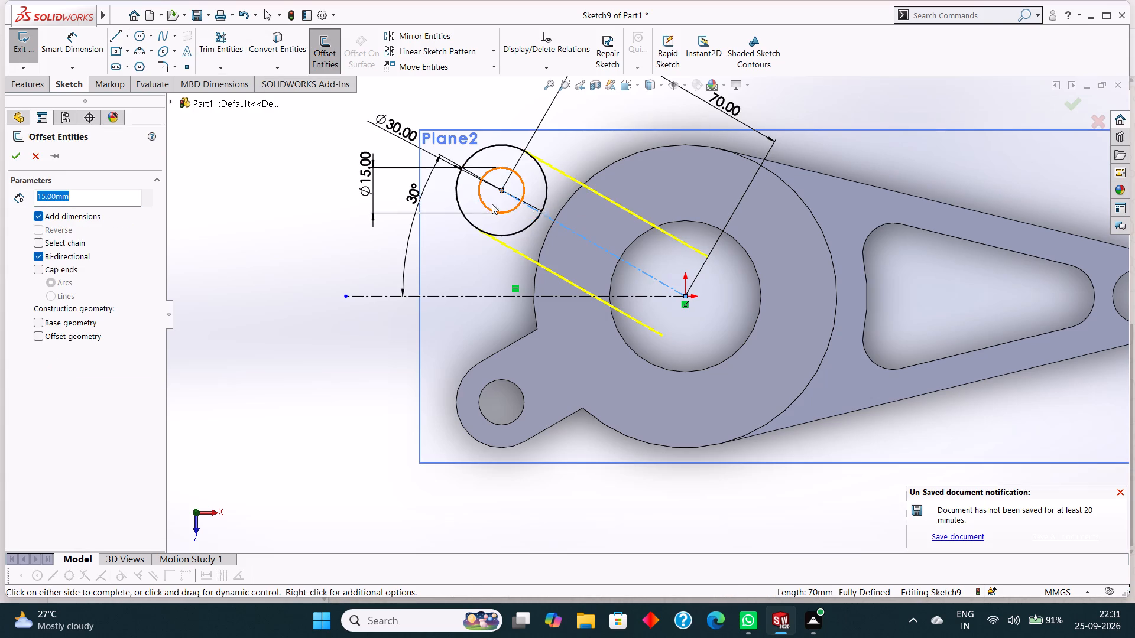
pyautogui.click(11, 152)
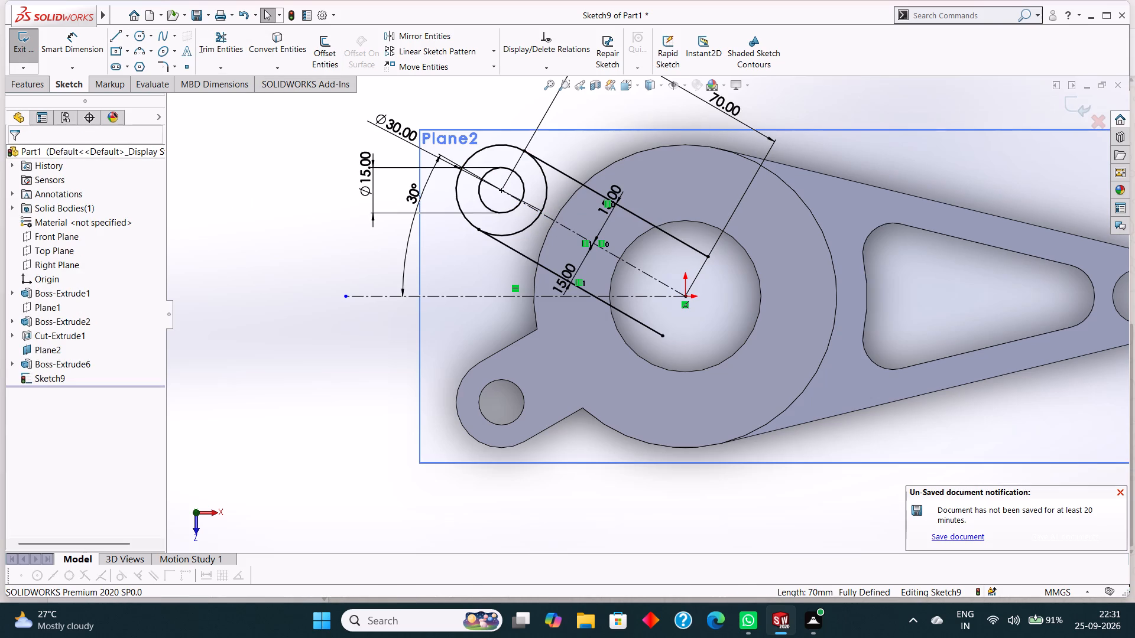
# Draw a 50 mm radius three-point arc along the cylinder's outer edge, from the upper offset line to the lower one.
pyautogui.click(143, 51)
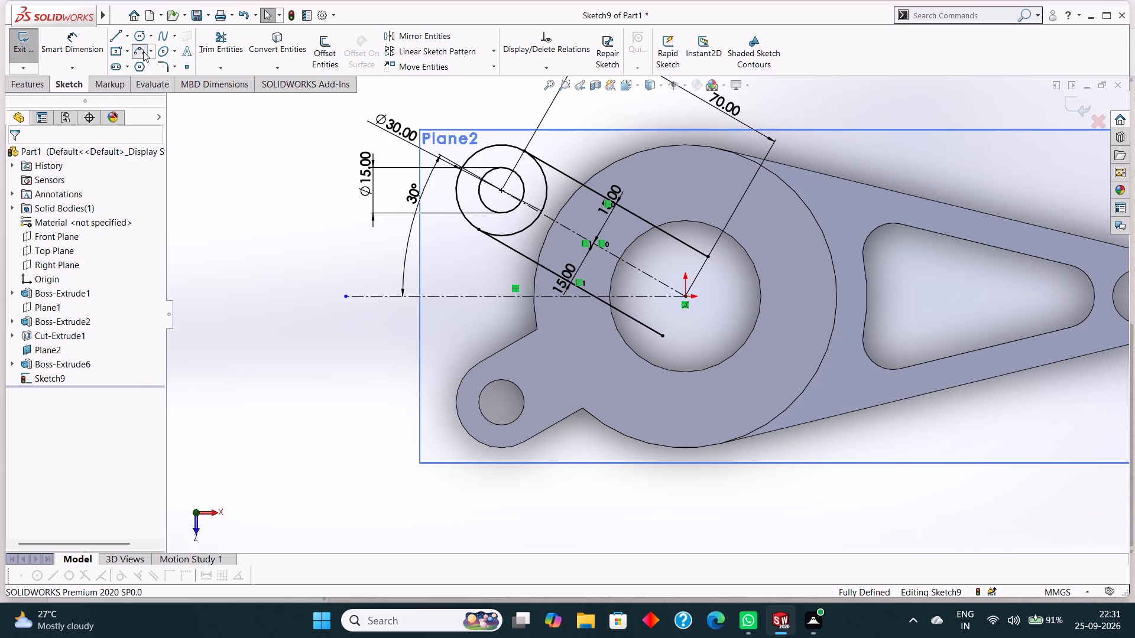
pyautogui.click(583, 183)
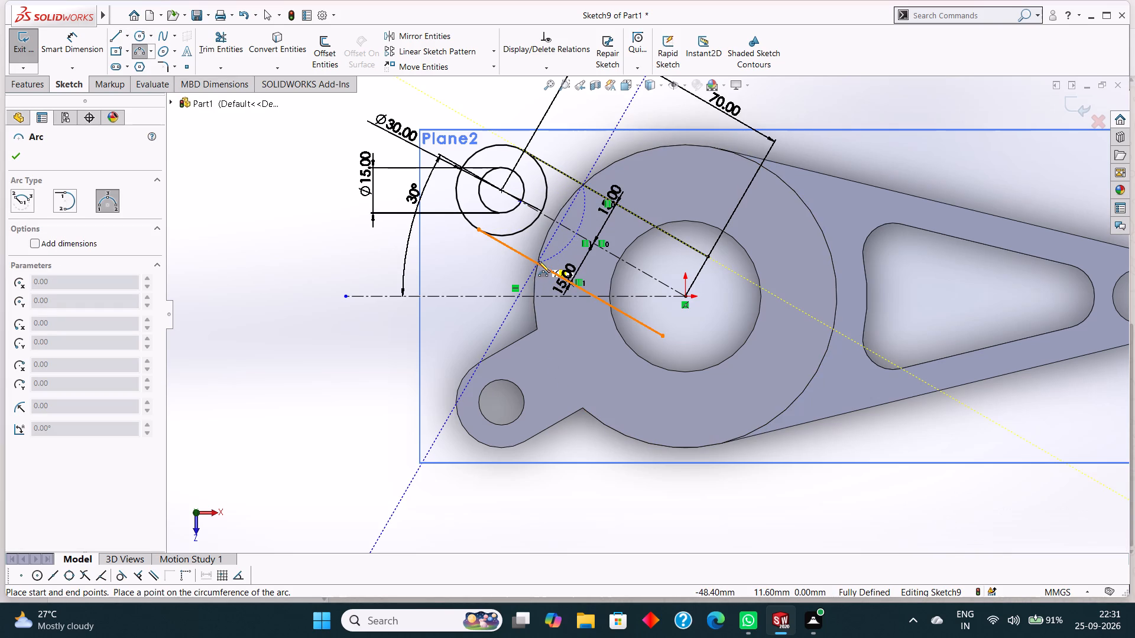
pyautogui.click(538, 262)
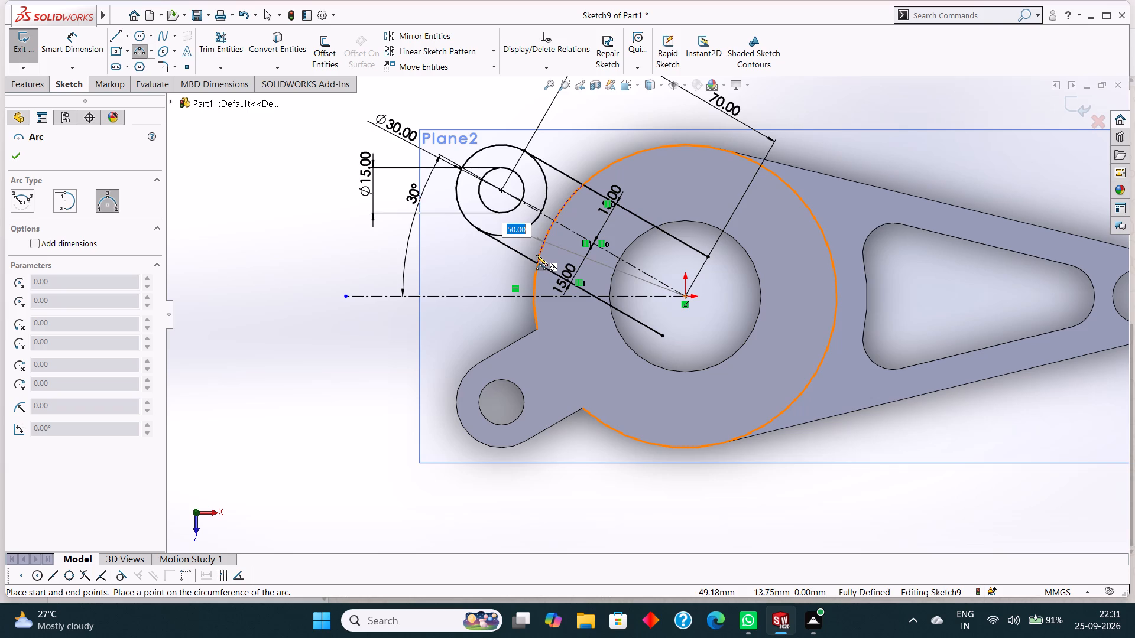
pyautogui.click(536, 255)
pyautogui.click(14, 153)
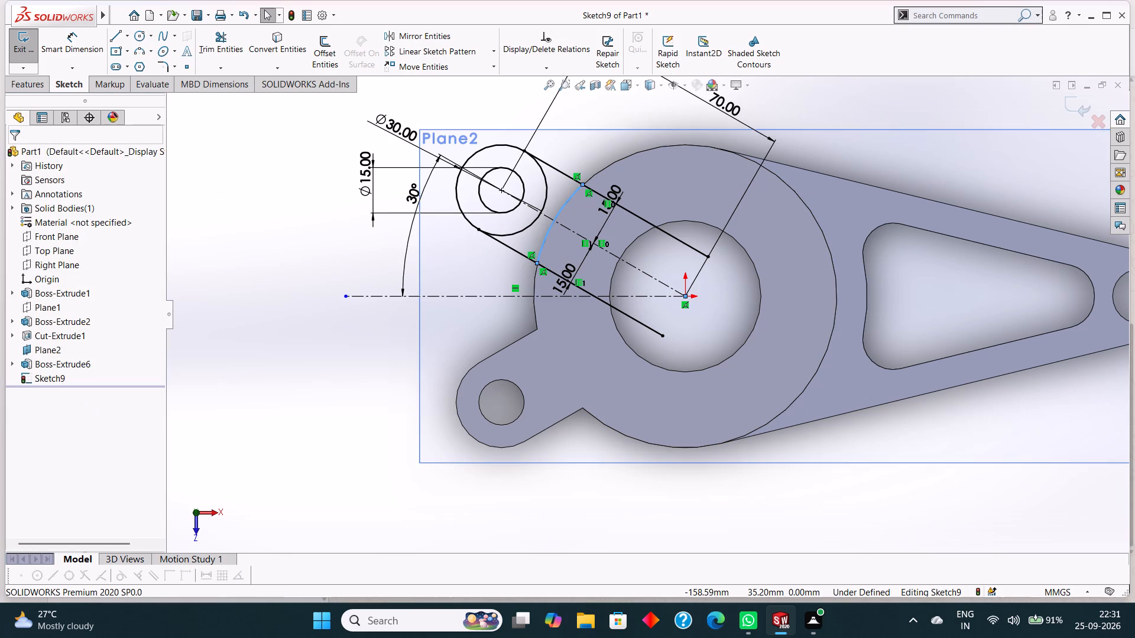
# Trim the part of the upper offset line that runs past the arc into the cylinder.
pyautogui.click(231, 41)
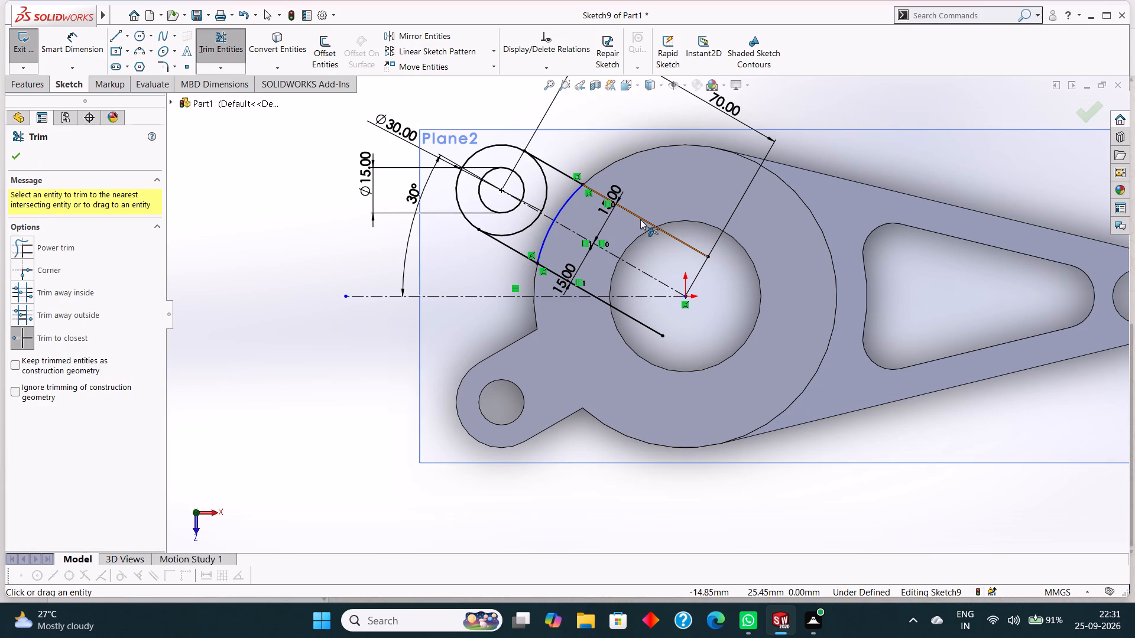
pyautogui.click(644, 220)
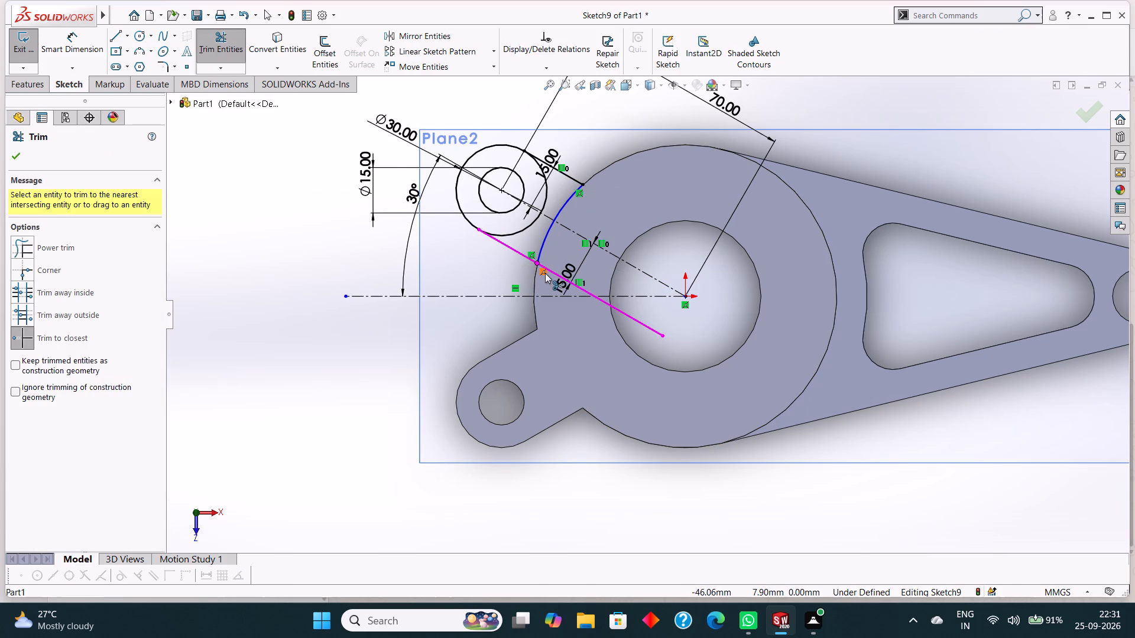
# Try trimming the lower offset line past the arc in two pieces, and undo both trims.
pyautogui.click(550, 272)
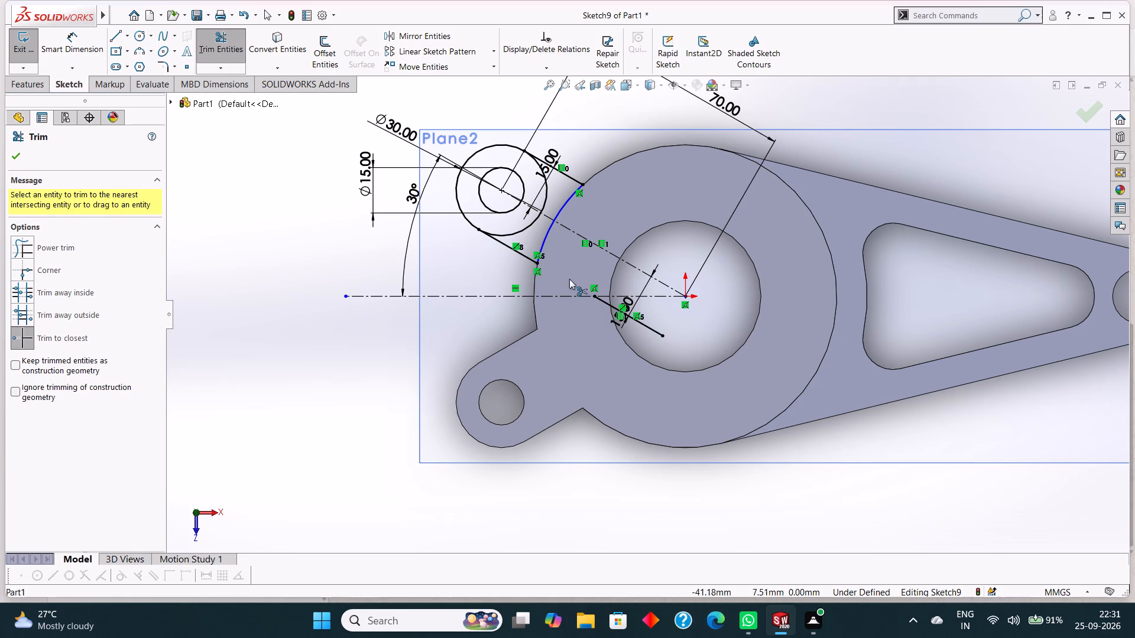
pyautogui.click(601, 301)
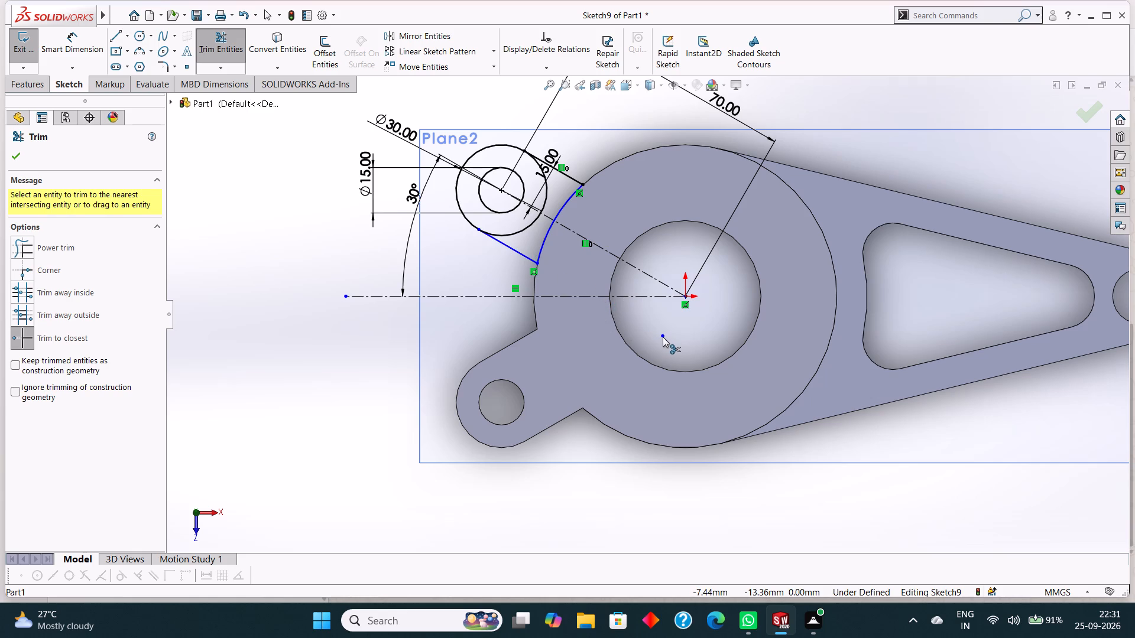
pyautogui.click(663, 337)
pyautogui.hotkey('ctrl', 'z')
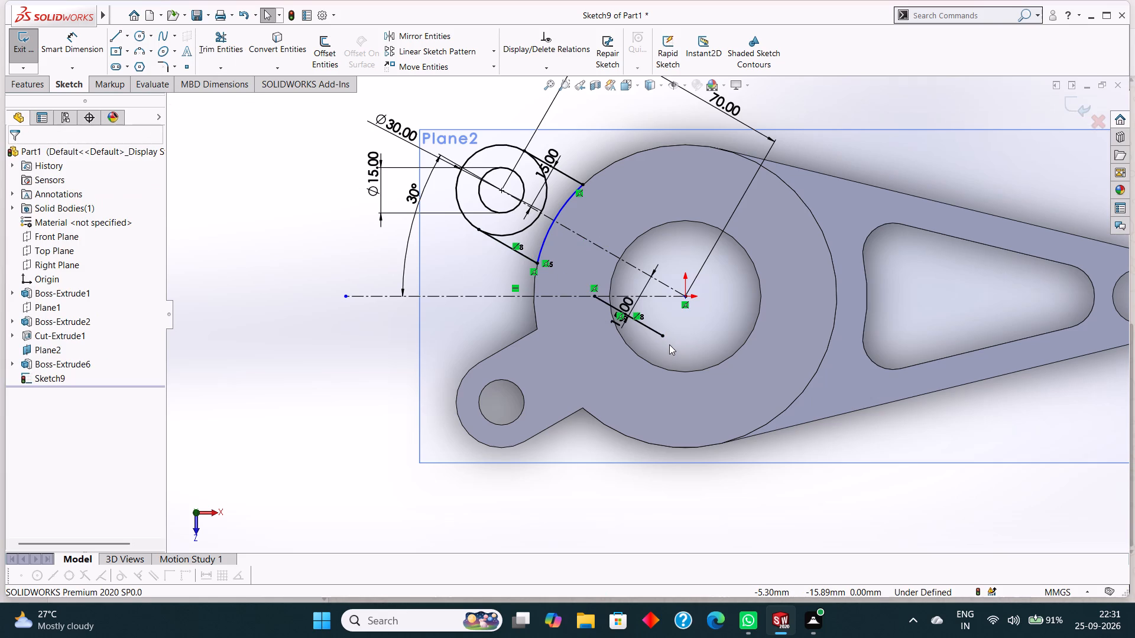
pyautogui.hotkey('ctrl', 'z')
# Trim the lower offset line from its inner end back to the 50 mm arc.
pyautogui.click(651, 327)
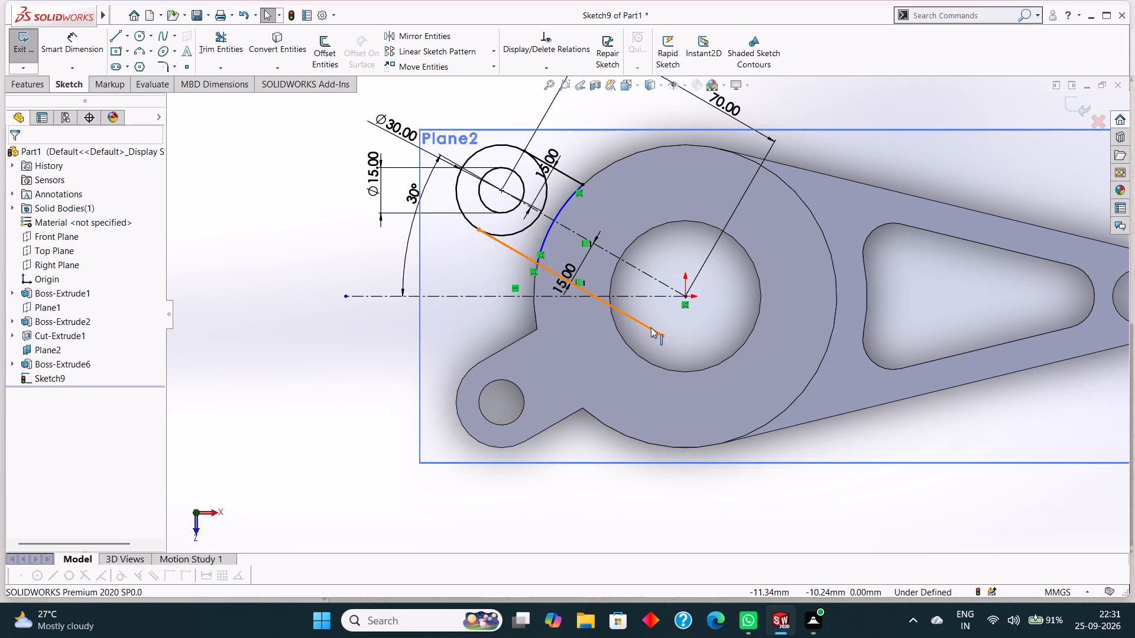
pyautogui.click(657, 331)
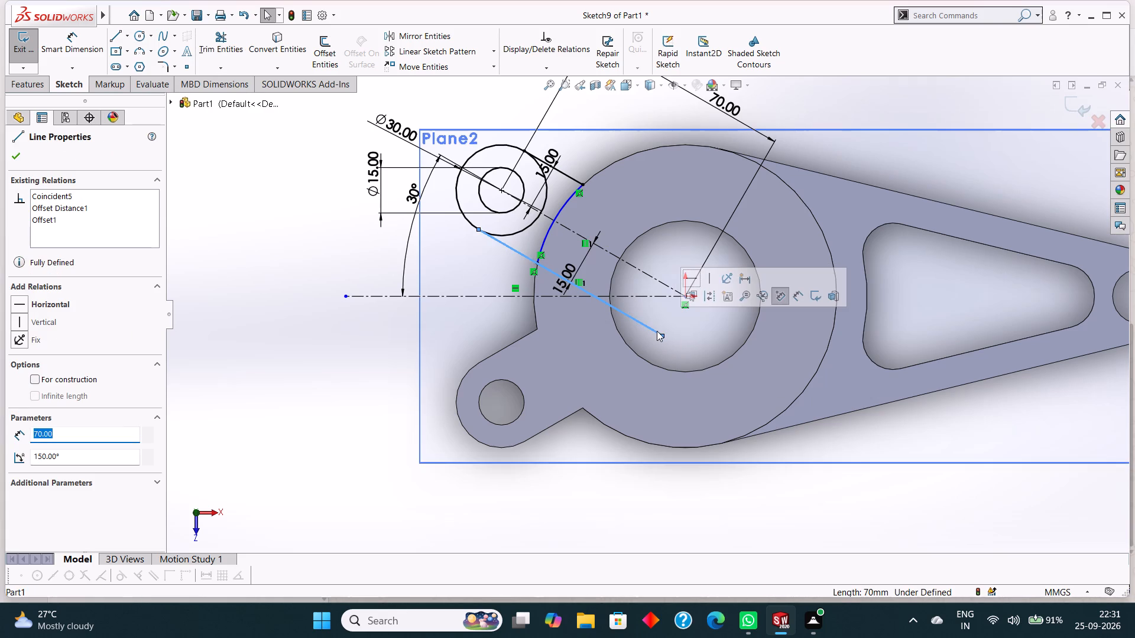
pyautogui.click(656, 334)
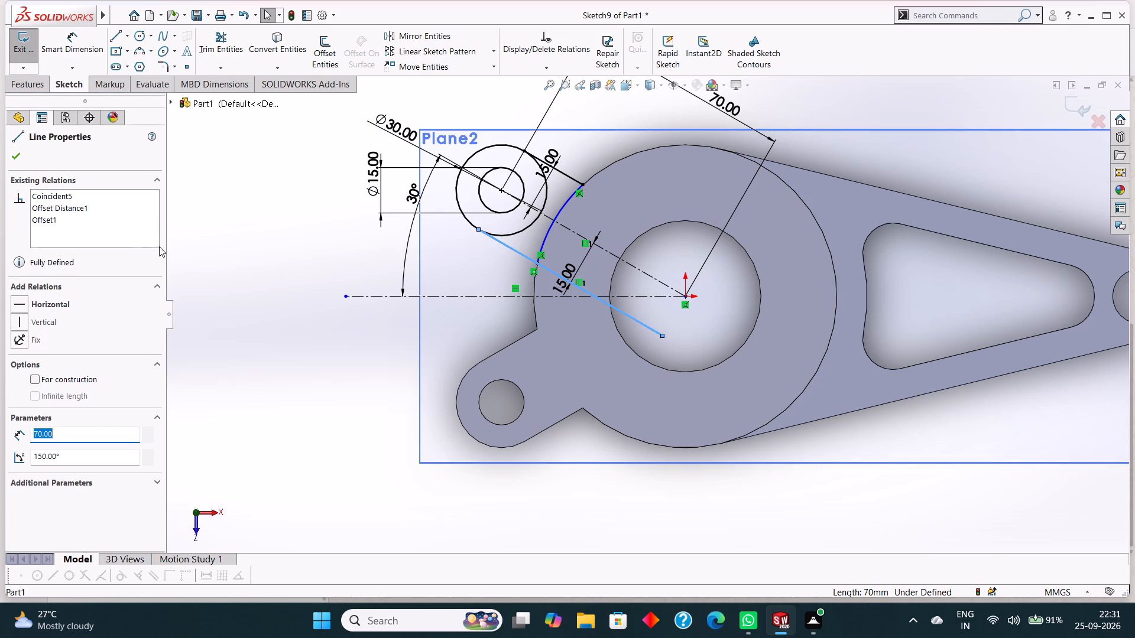
pyautogui.press('Escape')
pyautogui.click(218, 42)
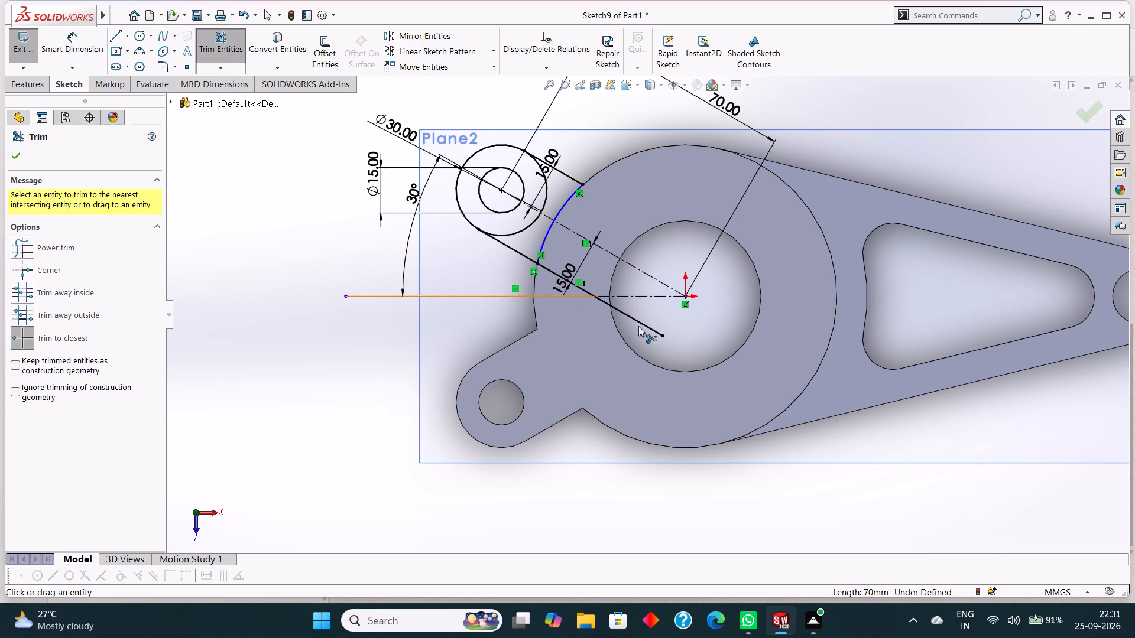
pyautogui.click(643, 326)
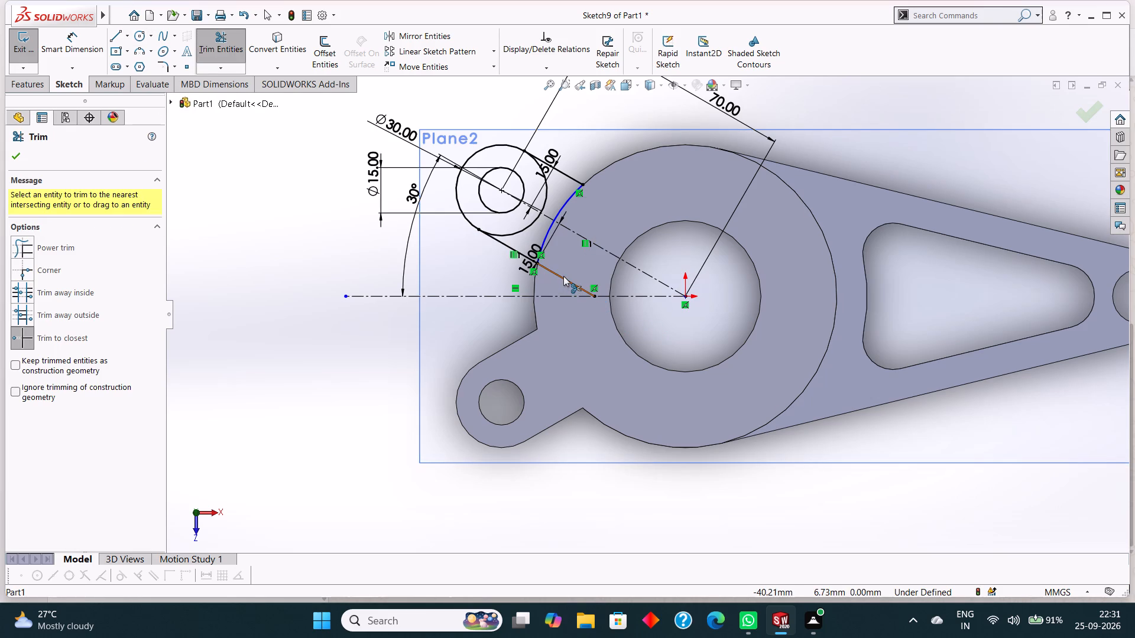
pyautogui.click(563, 276)
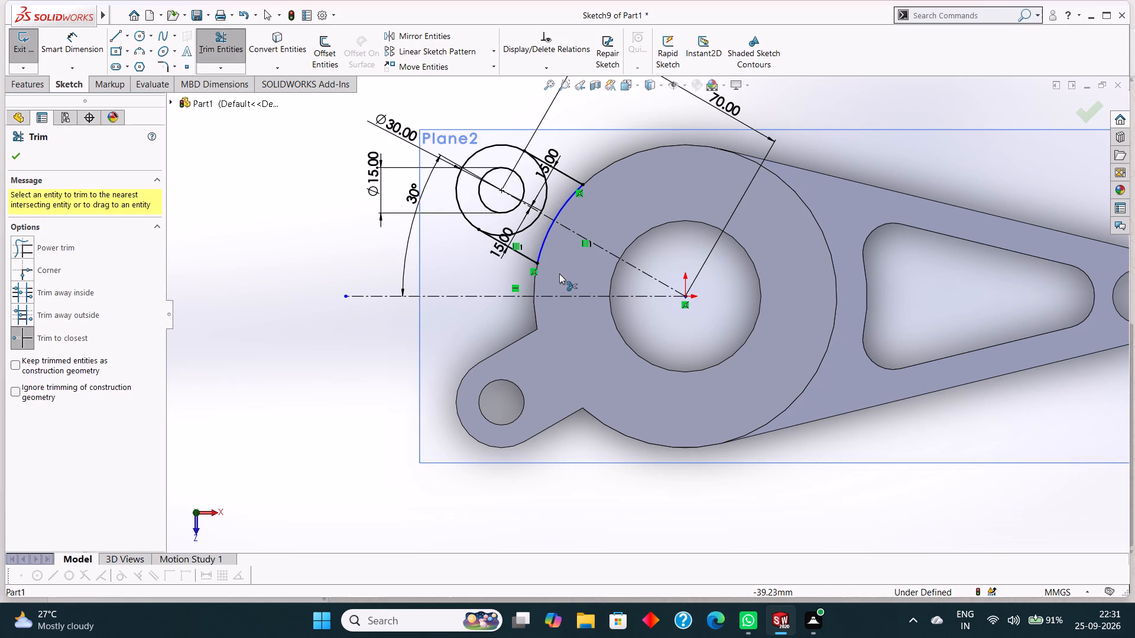
pyautogui.click(16, 153)
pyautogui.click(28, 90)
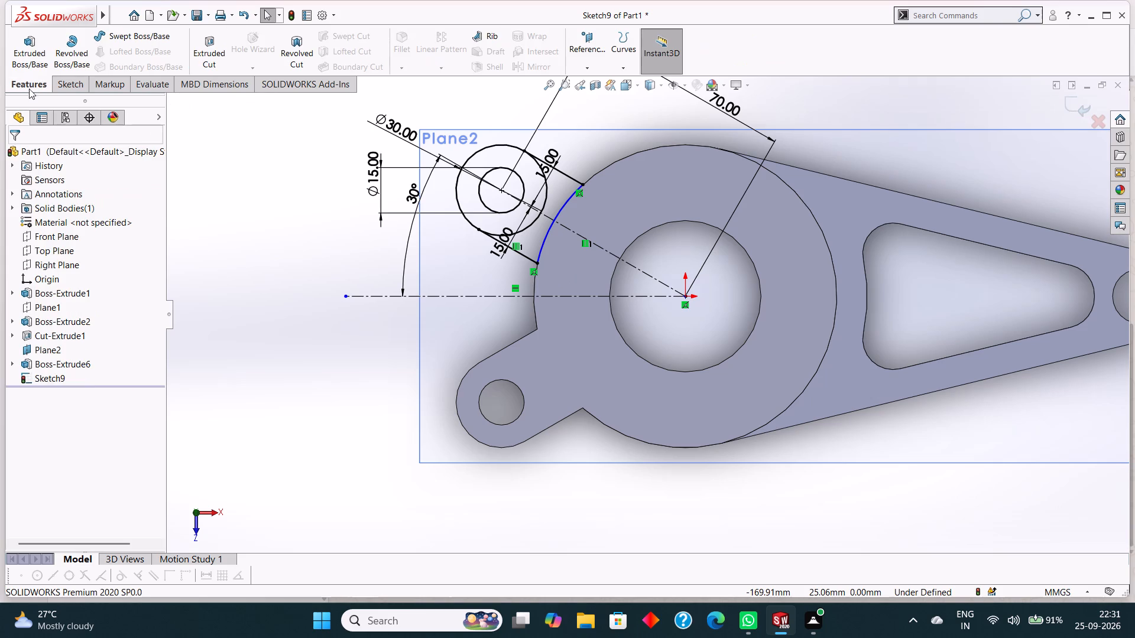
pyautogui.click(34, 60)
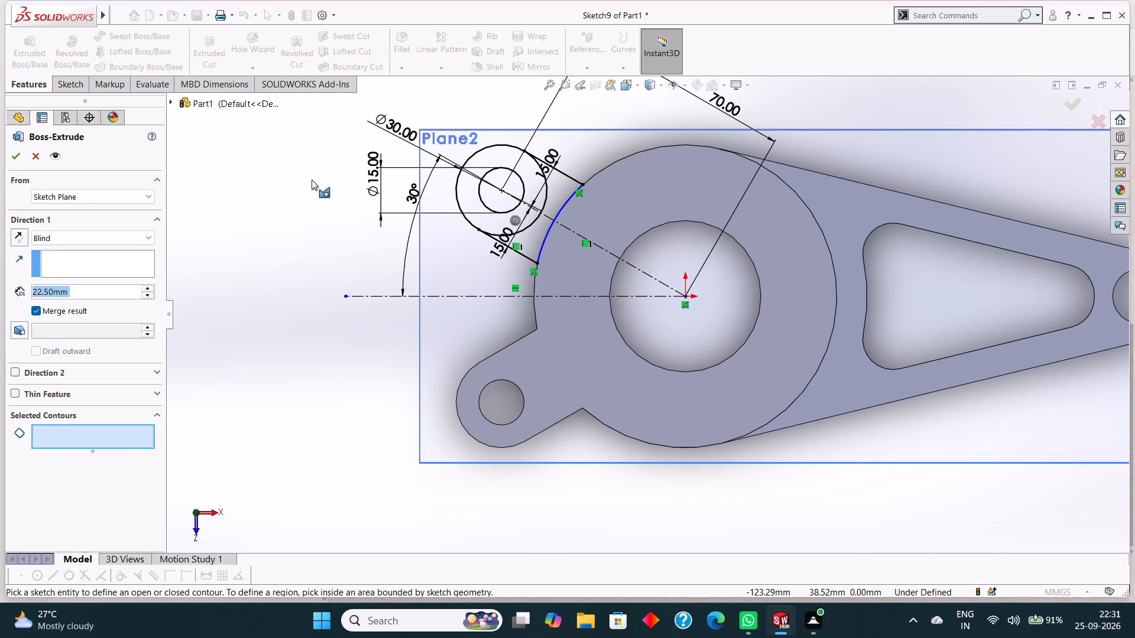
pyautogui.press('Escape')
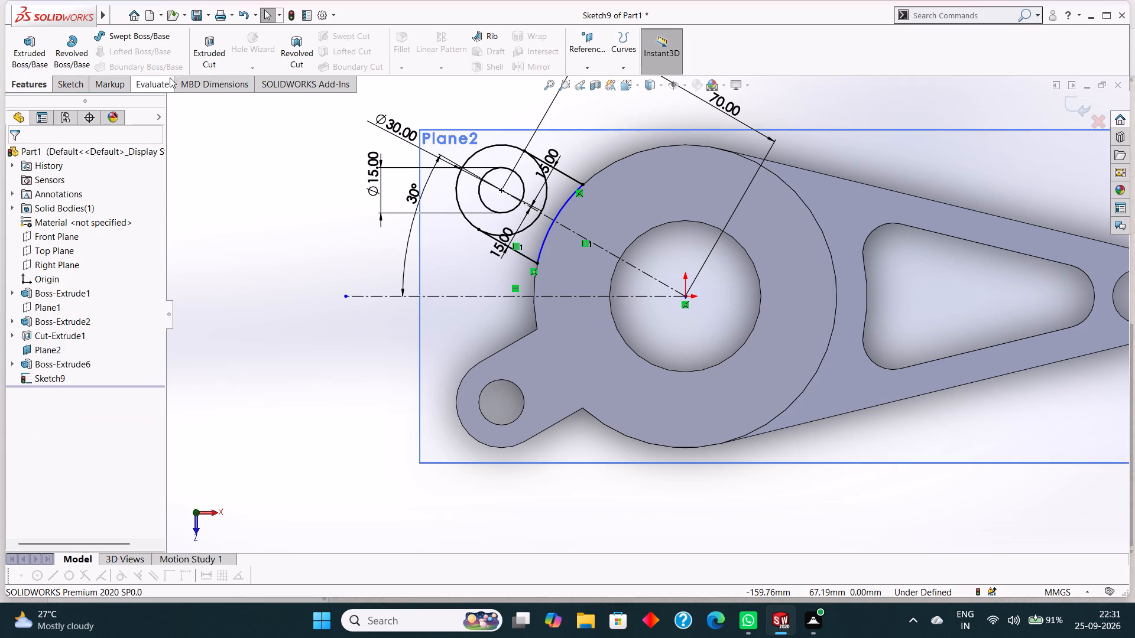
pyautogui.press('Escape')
# Trim away the inner part of the 30 mm circle between the two offset lines, leaving the arm's rounded outer end.
pyautogui.click(80, 84)
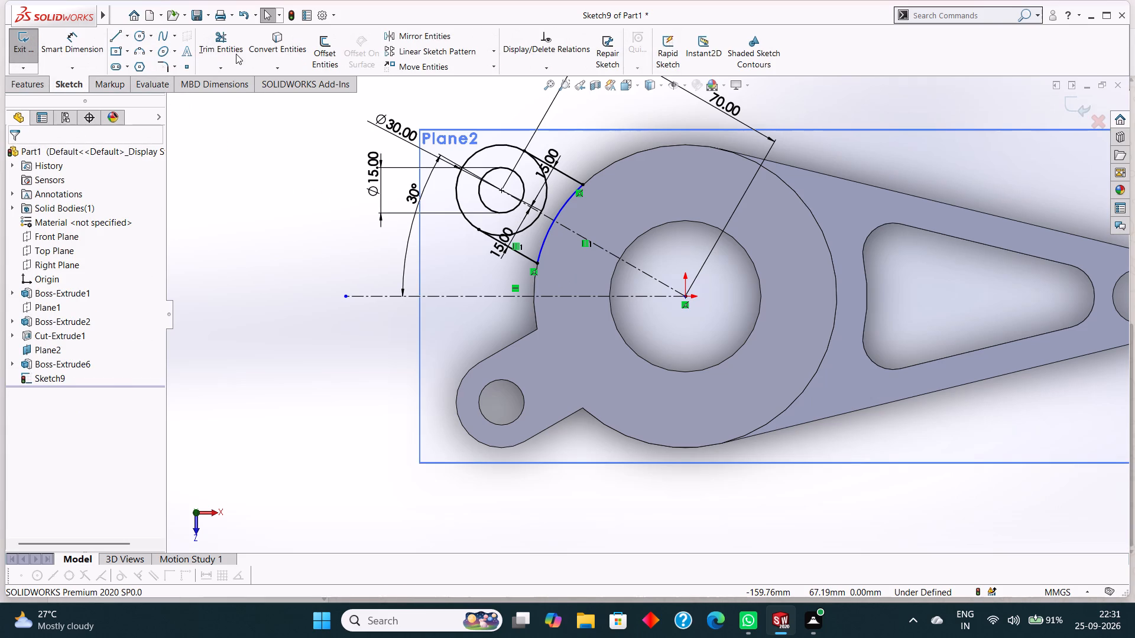
pyautogui.click(235, 51)
pyautogui.click(536, 217)
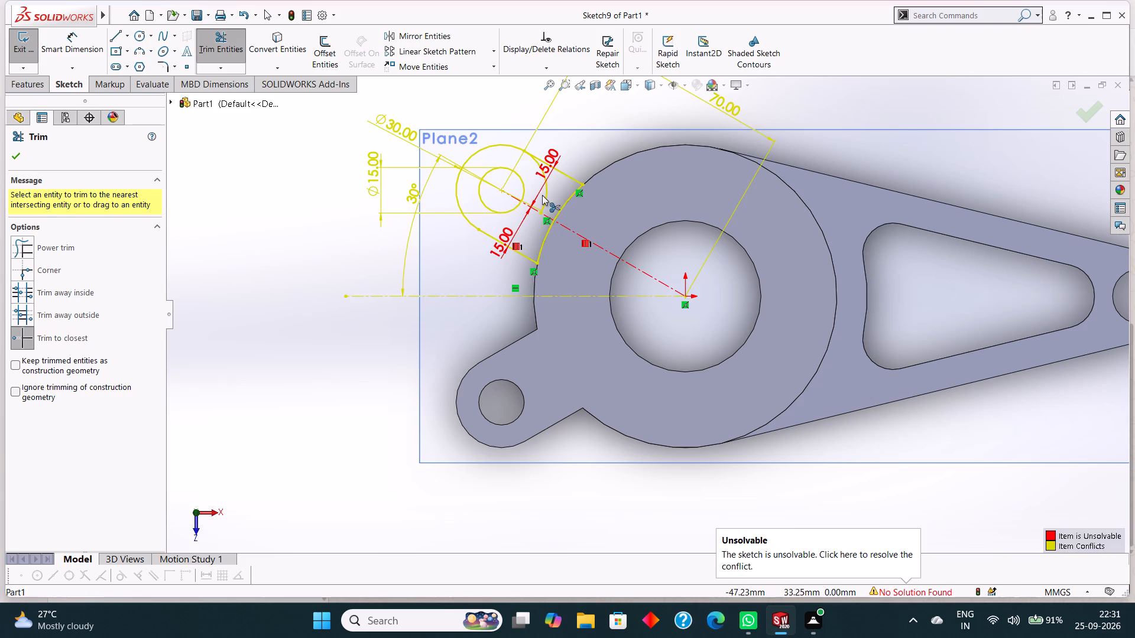
pyautogui.scroll(-4, 552, 187)
pyautogui.click(543, 165)
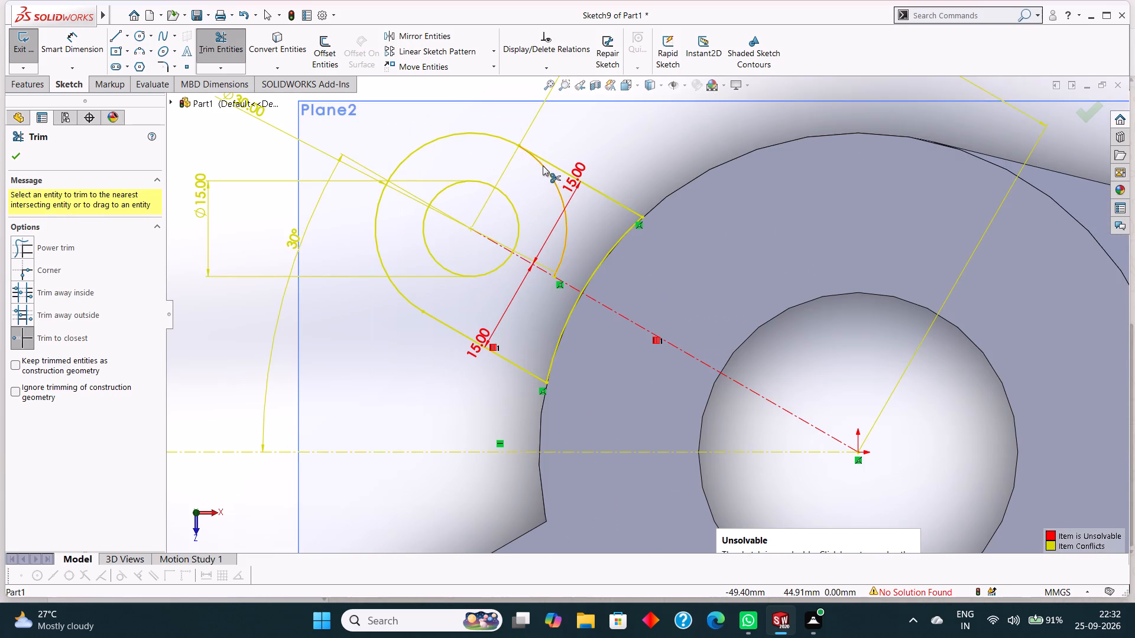
# Delete the slanted construction centerline running from the small circle's center to the origin, together with its associated dimensions.
pyautogui.scroll(3, 544, 186)
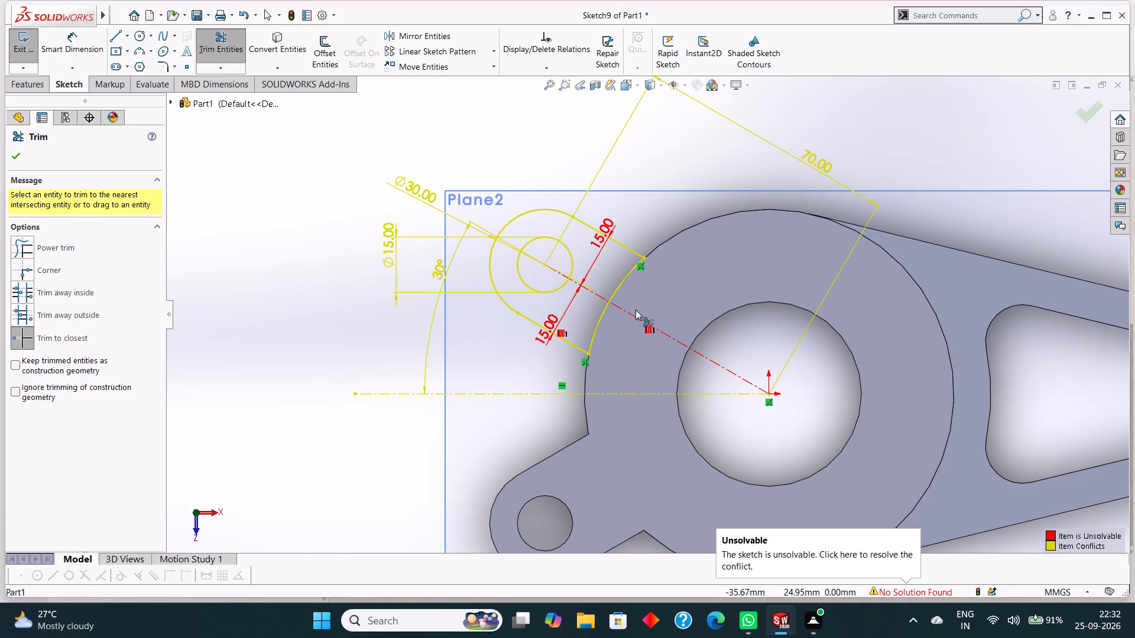
pyautogui.rightClick(672, 336)
pyautogui.click(625, 334)
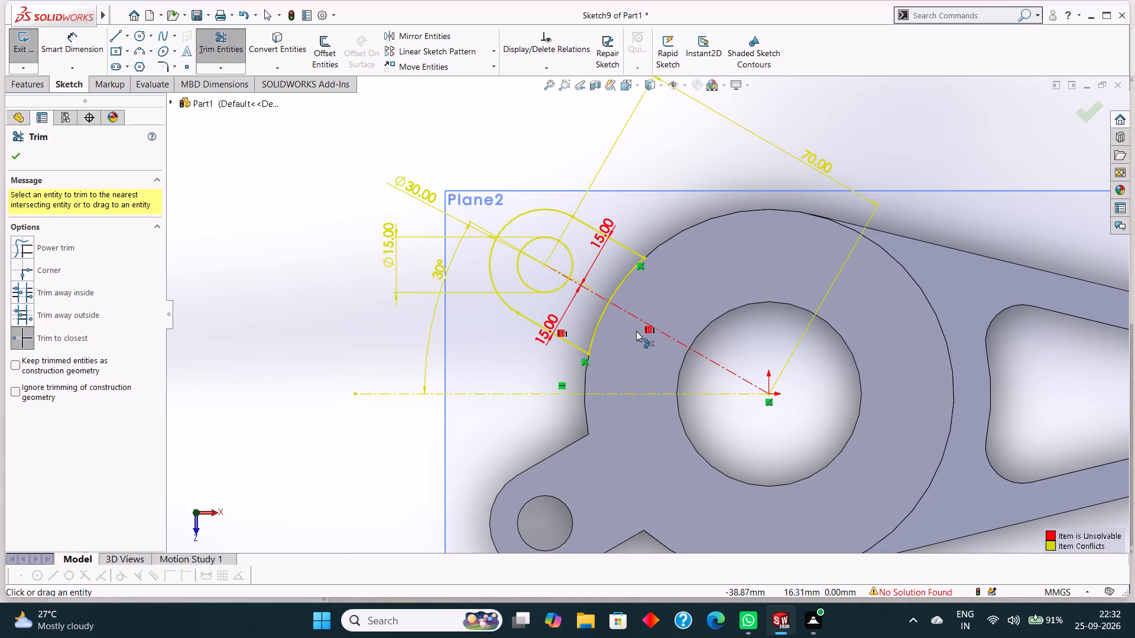
pyautogui.rightClick(628, 314)
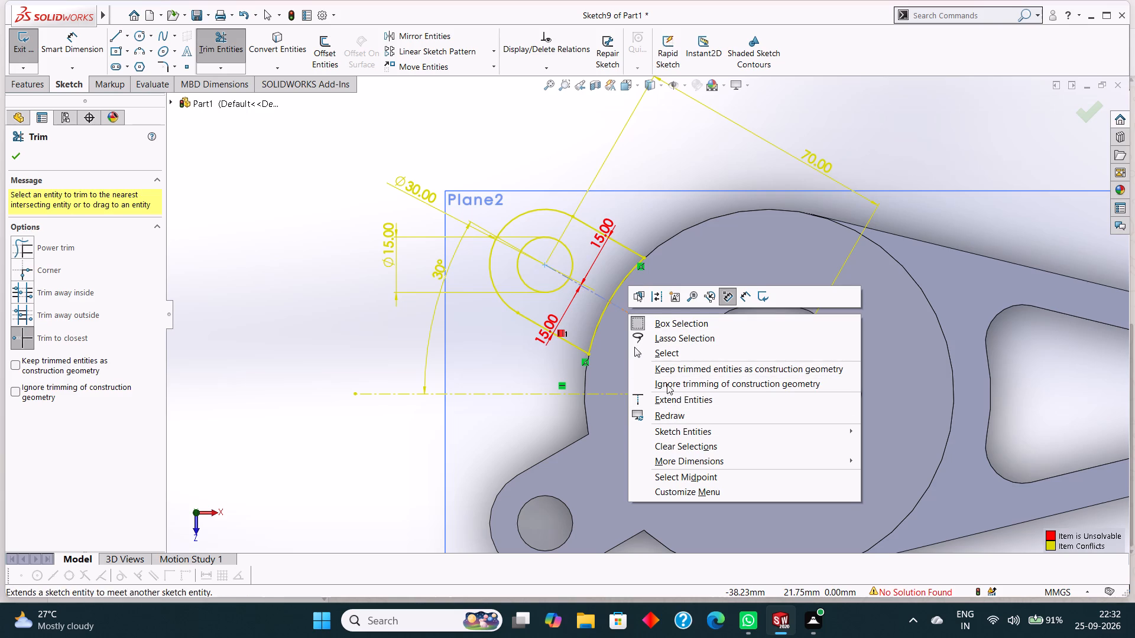
pyautogui.click(665, 354)
pyautogui.rightClick(634, 315)
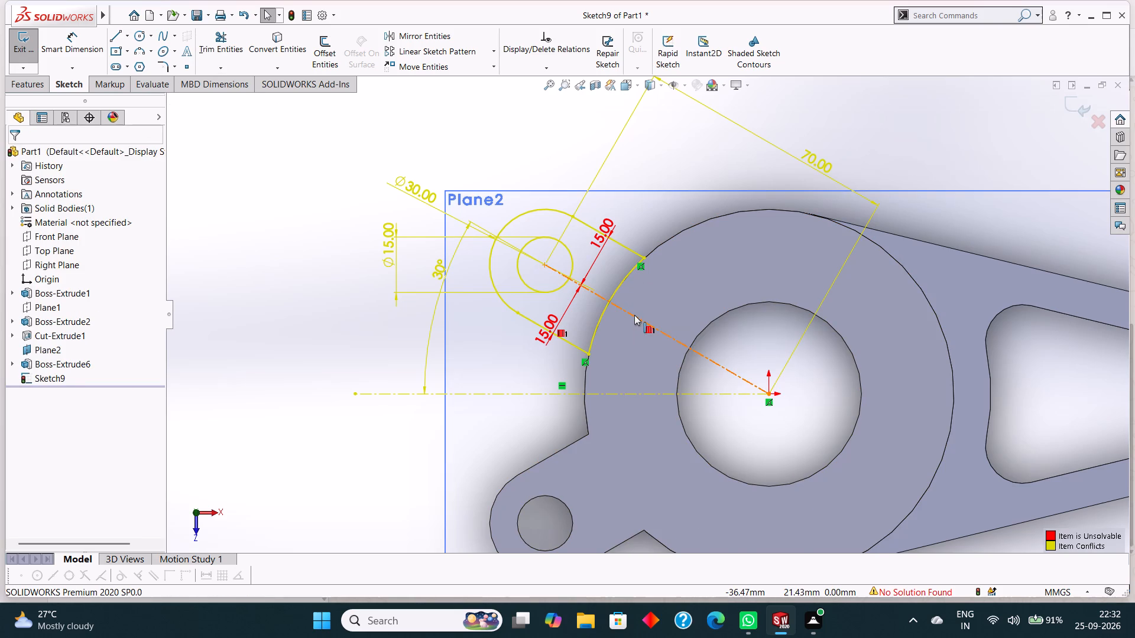
pyautogui.click(674, 502)
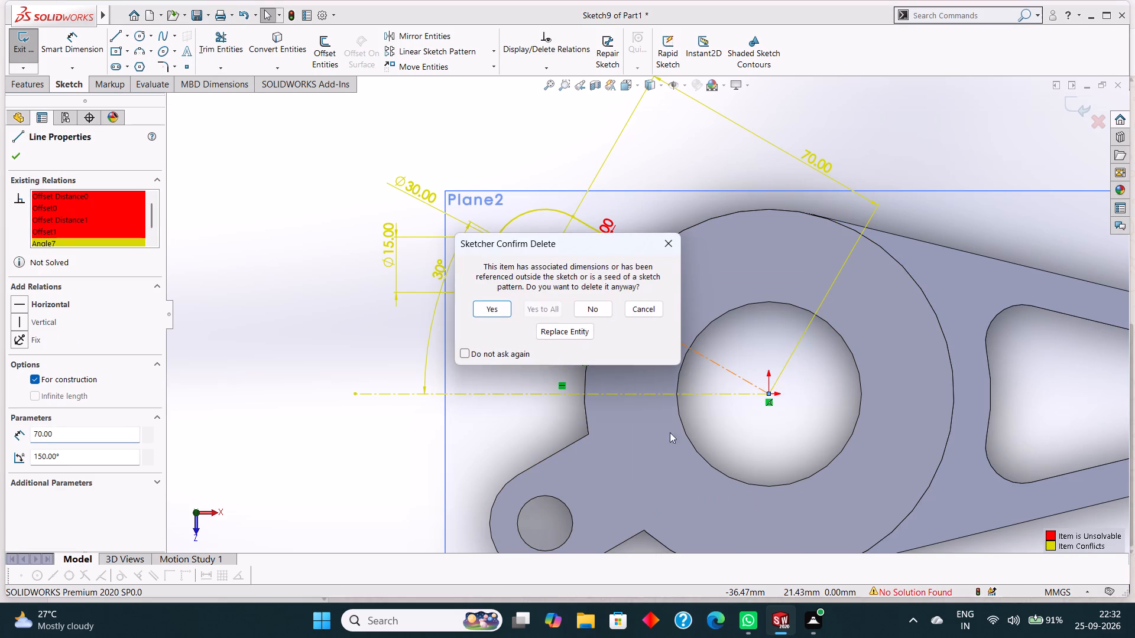
pyautogui.click(500, 313)
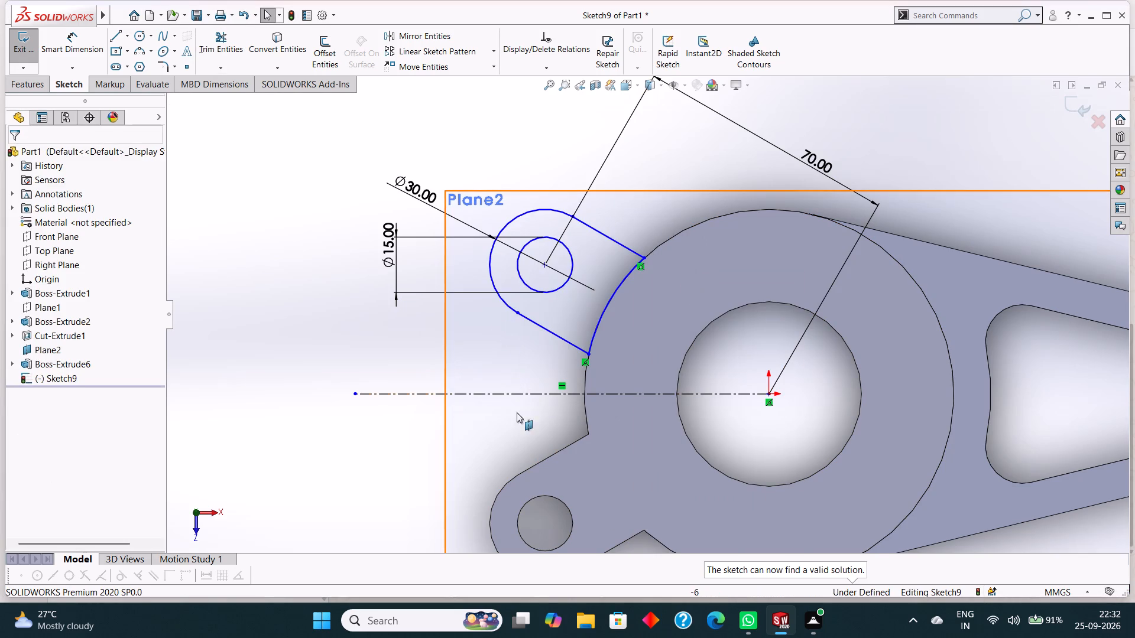
# Extrude the second arm's profile 22.5 mm blind in the reversed direction, along the cylinder's body, merged with the part.
pyautogui.moveTo(532, 456); pyautogui.dragTo(599, 385, button='middle')
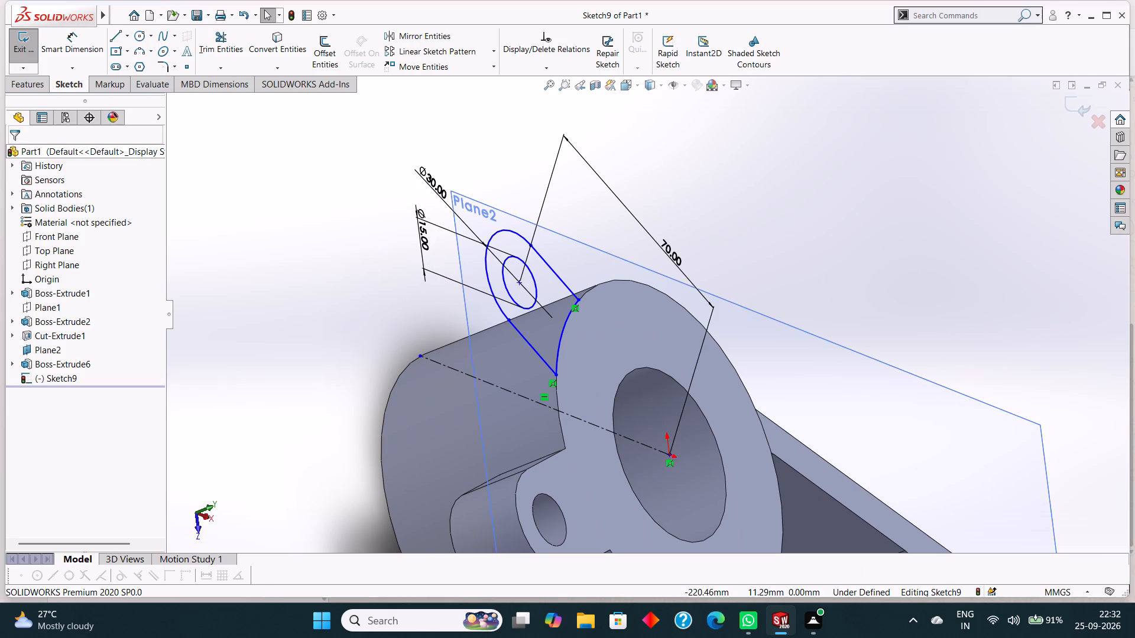
pyautogui.click(38, 89)
pyautogui.click(28, 56)
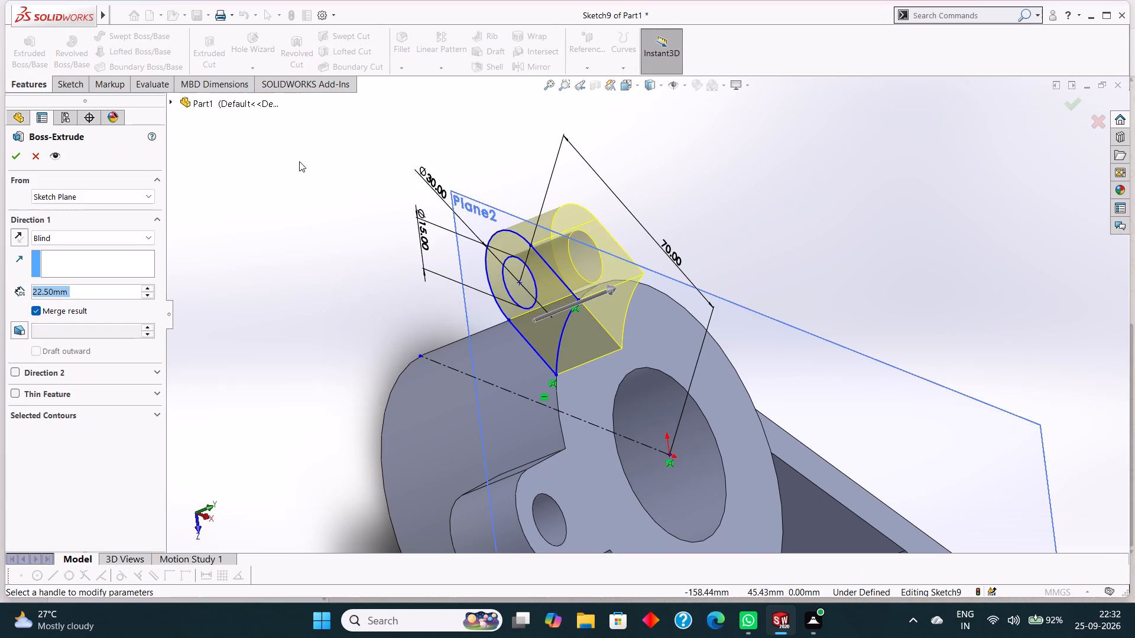
pyautogui.scroll(2, 327, 181)
pyautogui.click(17, 237)
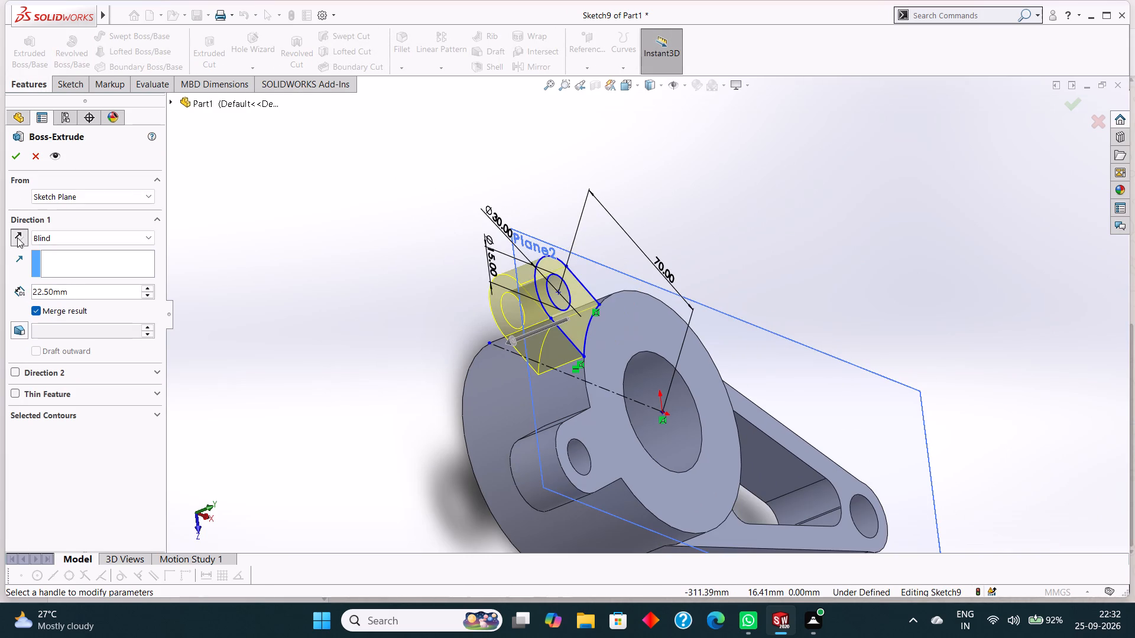
pyautogui.click(14, 155)
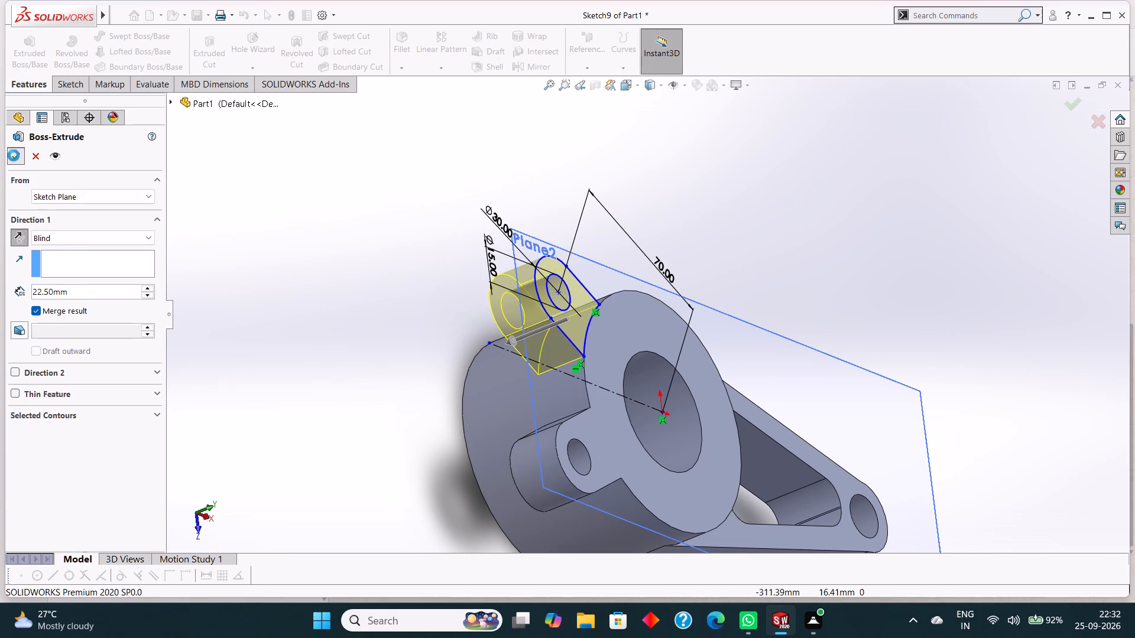
pyautogui.click(416, 227)
# Hide Plane2 in the model.
pyautogui.moveTo(417, 227); pyautogui.dragTo(342, 262, button='middle')
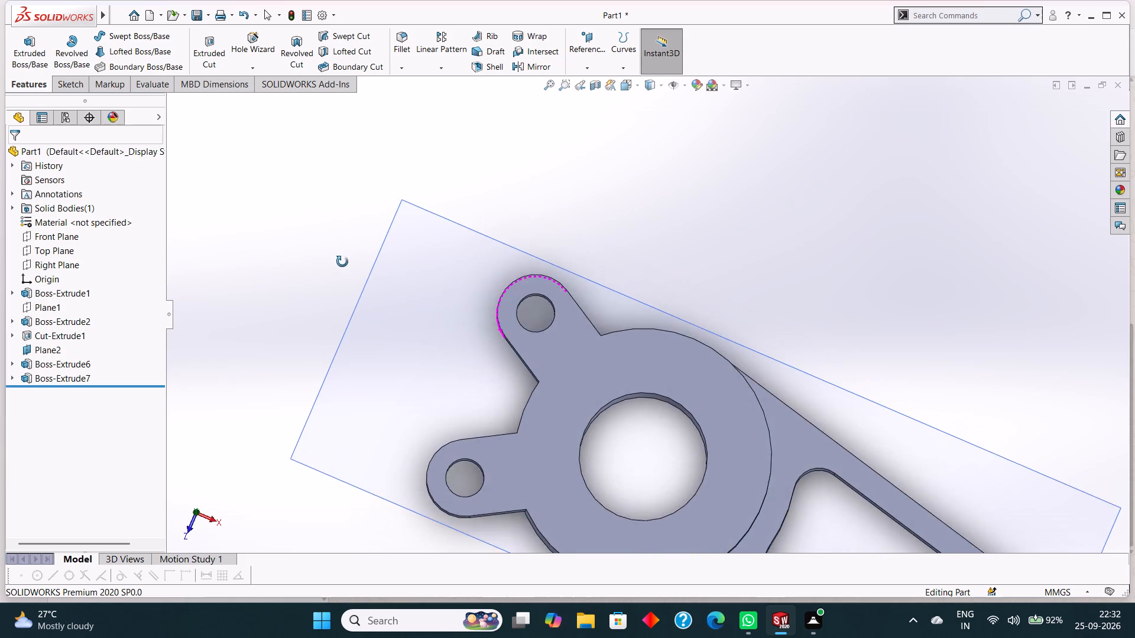
pyautogui.moveTo(342, 262); pyautogui.dragTo(345, 247, button='middle')
pyautogui.scroll(4, 343, 255)
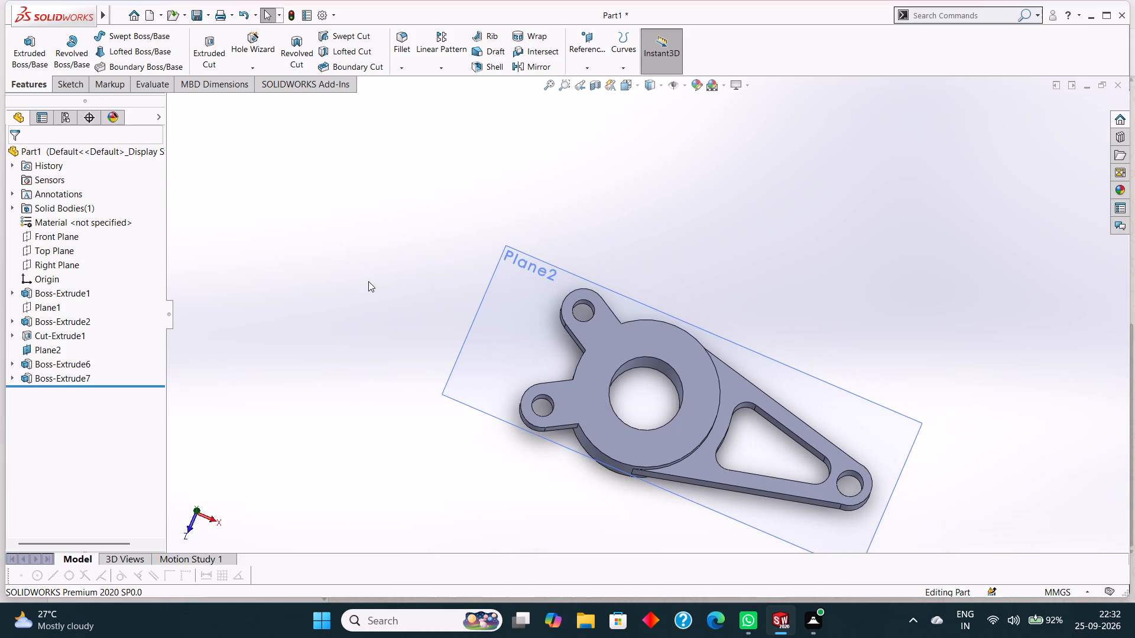
pyautogui.scroll(2, 433, 320)
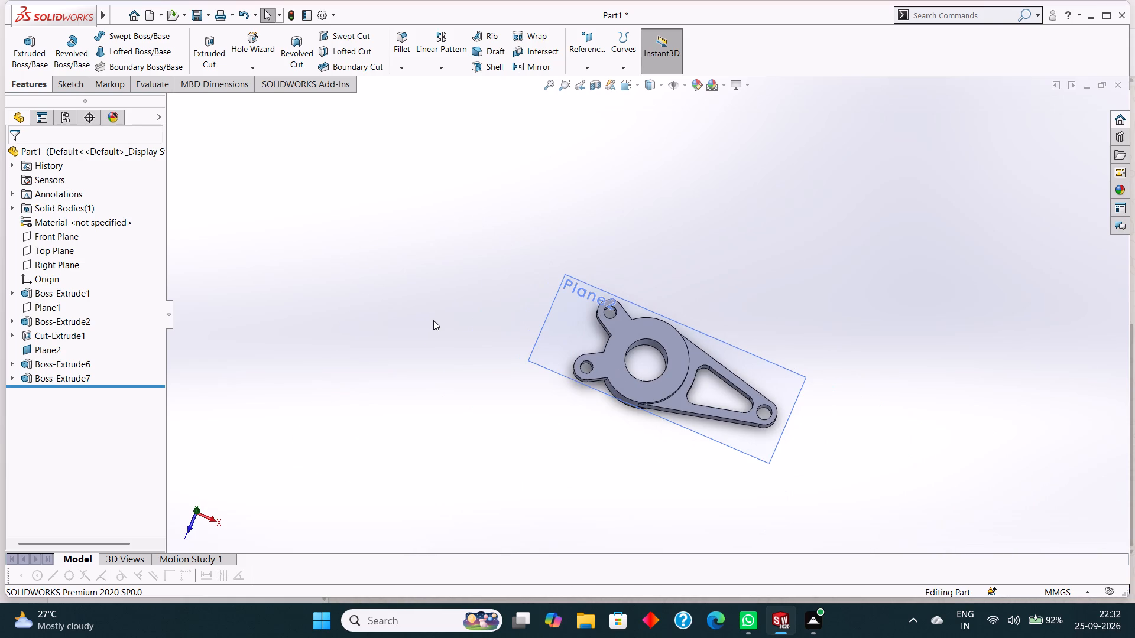
pyautogui.scroll(1, 433, 320)
pyautogui.click(579, 313)
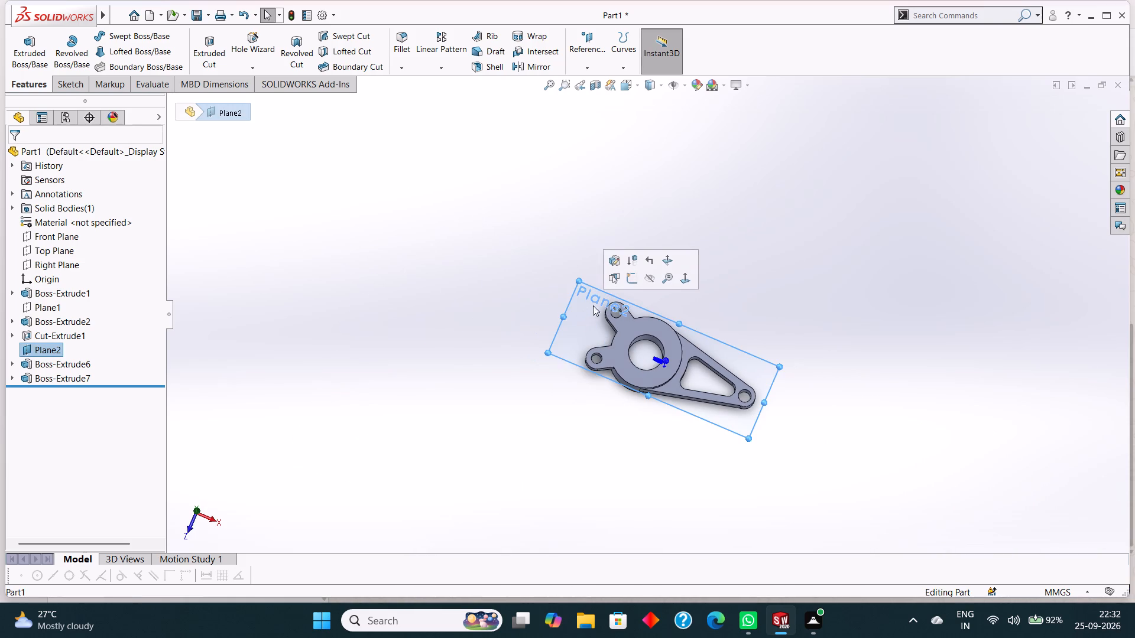
pyautogui.click(650, 280)
# Examine the lever from several angles, checking both short arms, the central cylinder and the long arm.
pyautogui.scroll(-3, 650, 280)
pyautogui.scroll(4, 651, 295)
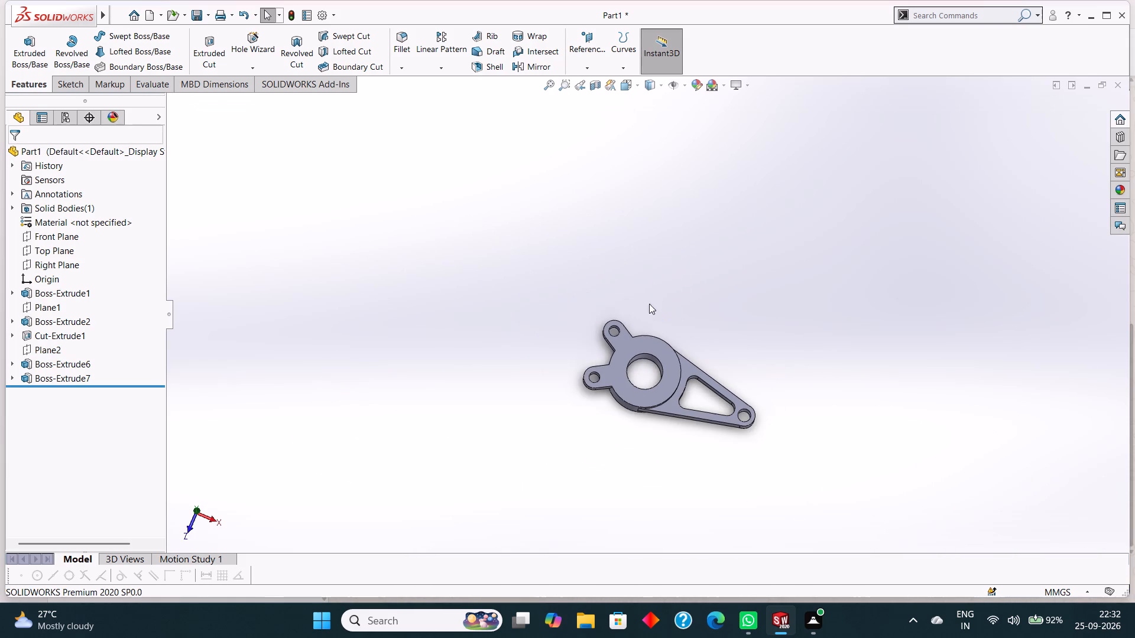
pyautogui.scroll(-2, 704, 310)
pyautogui.scroll(4, 704, 310)
pyautogui.scroll(-2, 695, 310)
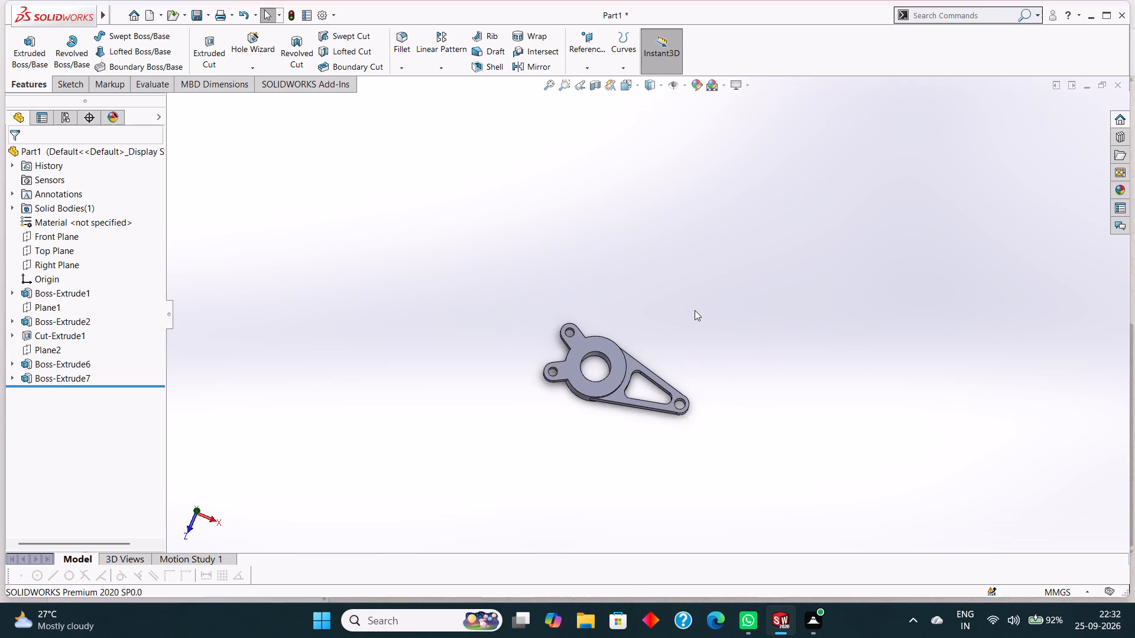
pyautogui.scroll(-1, 695, 310)
pyautogui.moveTo(543, 468); pyautogui.dragTo(552, 265, button='middle')
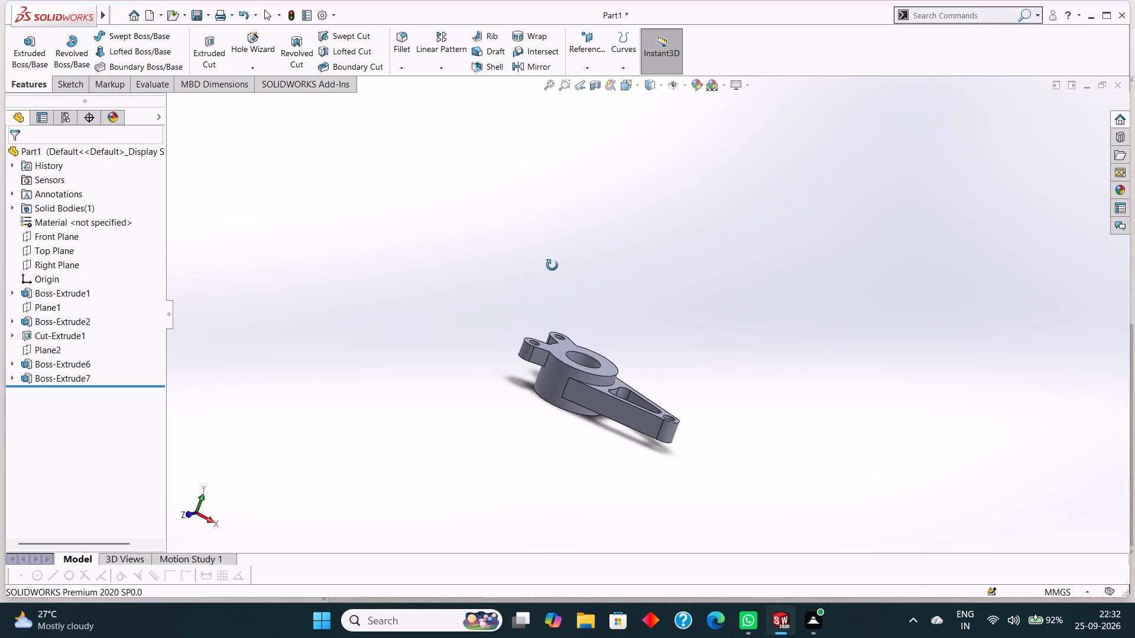
pyautogui.moveTo(552, 265); pyautogui.dragTo(556, 390, button='middle')
pyautogui.scroll(-1, 500, 304)
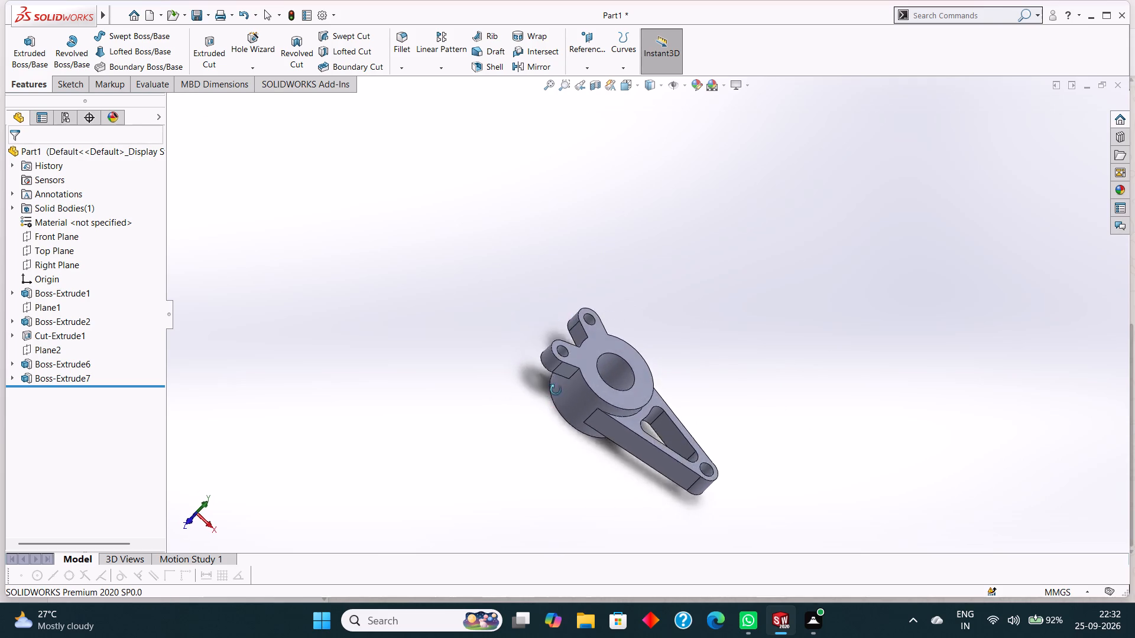
pyautogui.moveTo(556, 390); pyautogui.dragTo(588, 477, button='middle')
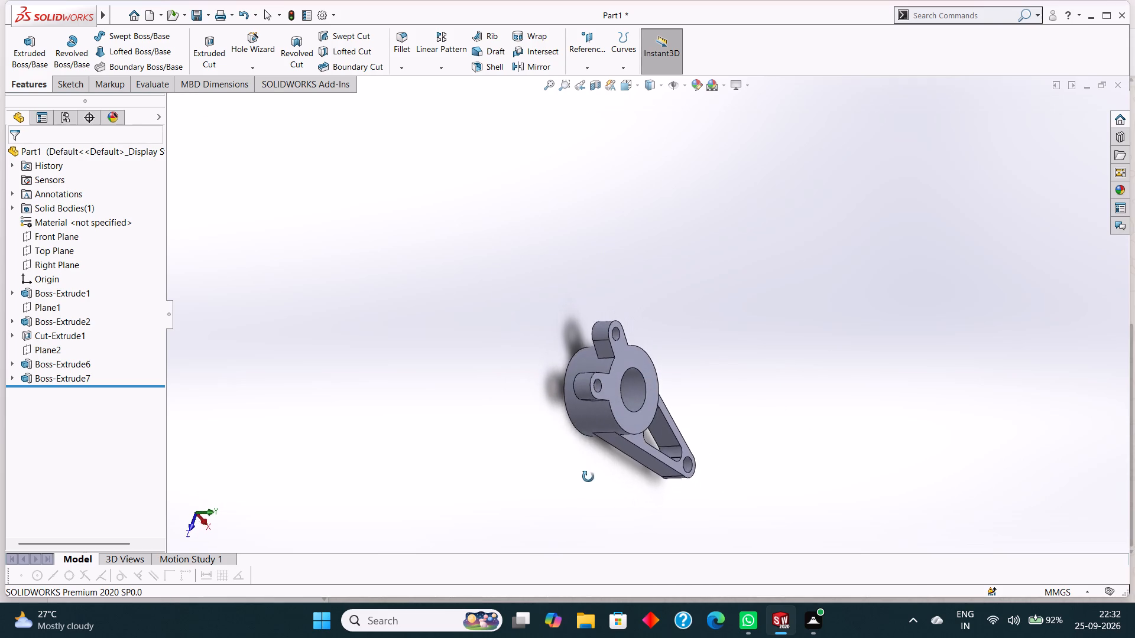
pyautogui.moveTo(588, 477); pyautogui.dragTo(574, 489, button='middle')
pyautogui.middleClick(574, 489)
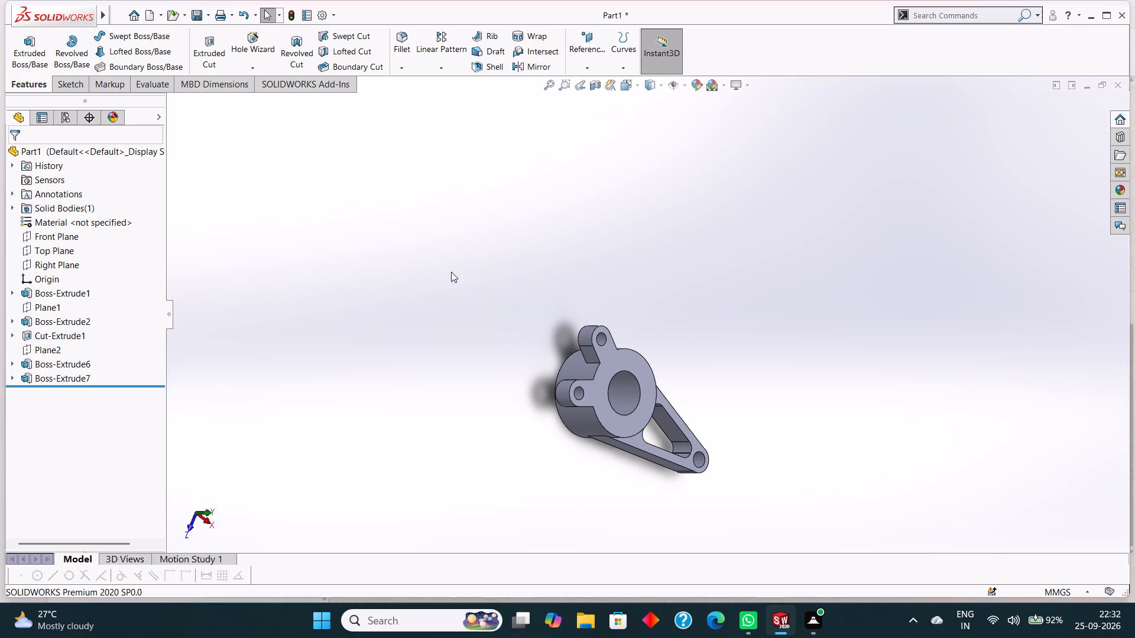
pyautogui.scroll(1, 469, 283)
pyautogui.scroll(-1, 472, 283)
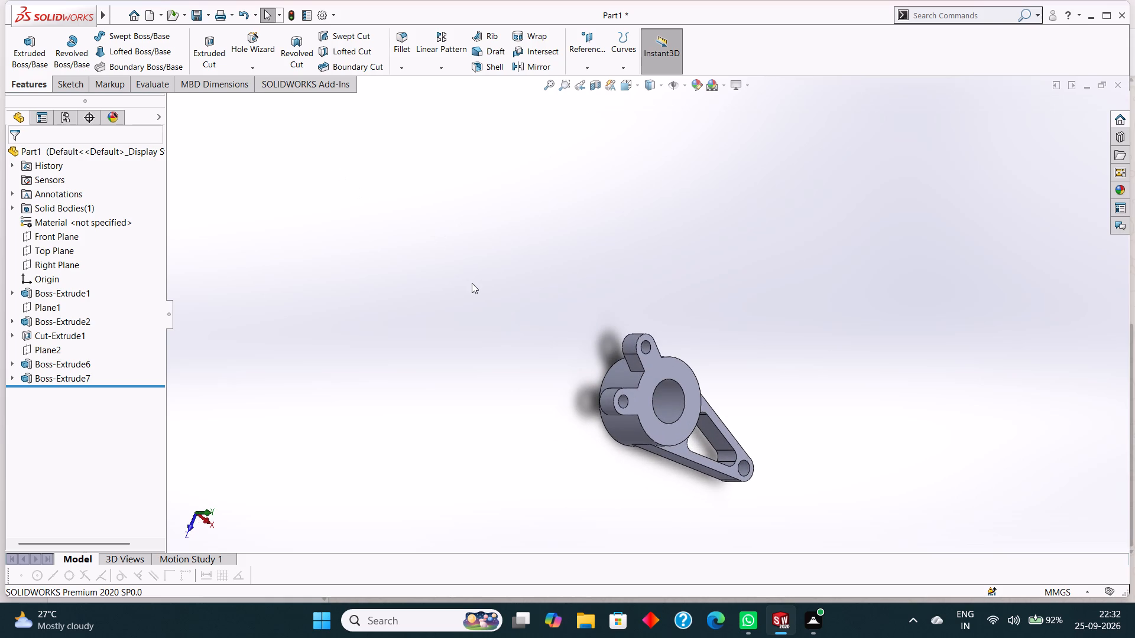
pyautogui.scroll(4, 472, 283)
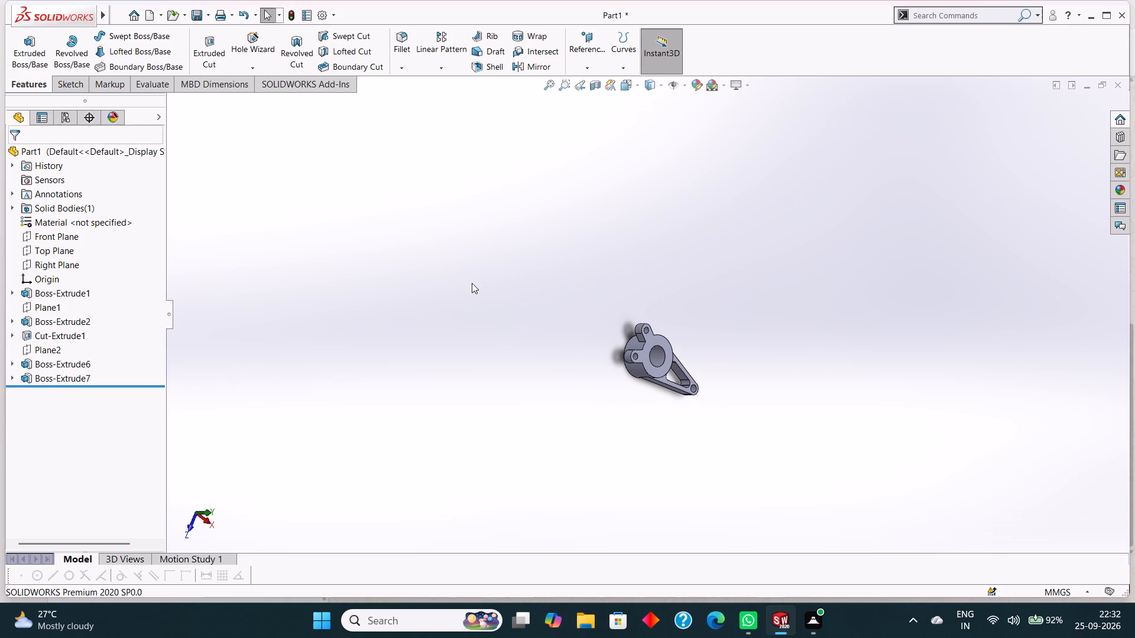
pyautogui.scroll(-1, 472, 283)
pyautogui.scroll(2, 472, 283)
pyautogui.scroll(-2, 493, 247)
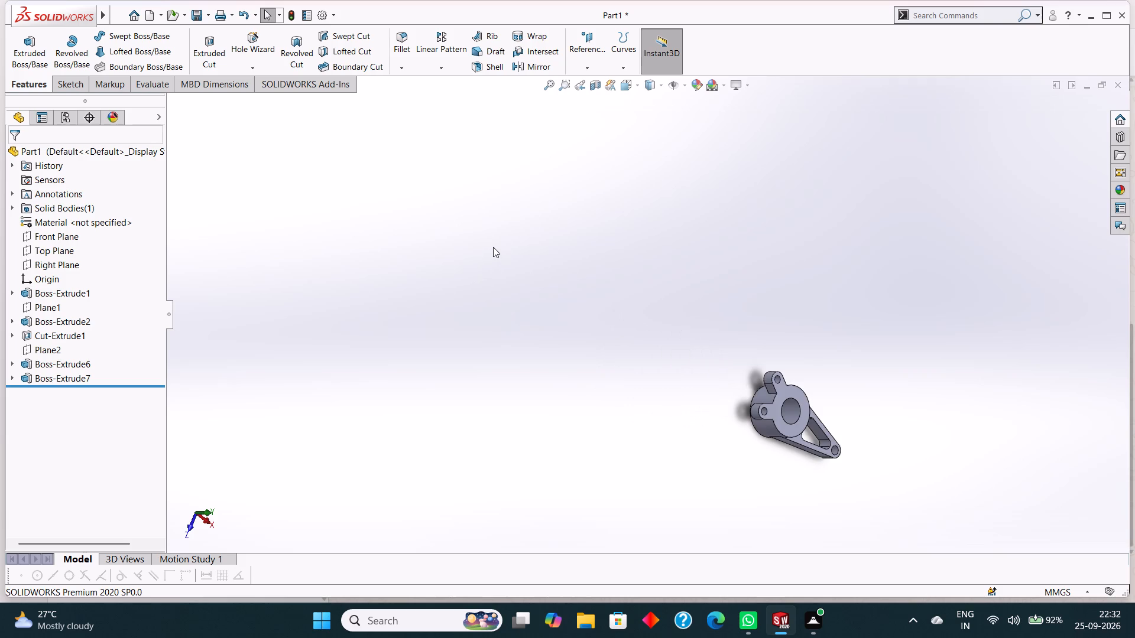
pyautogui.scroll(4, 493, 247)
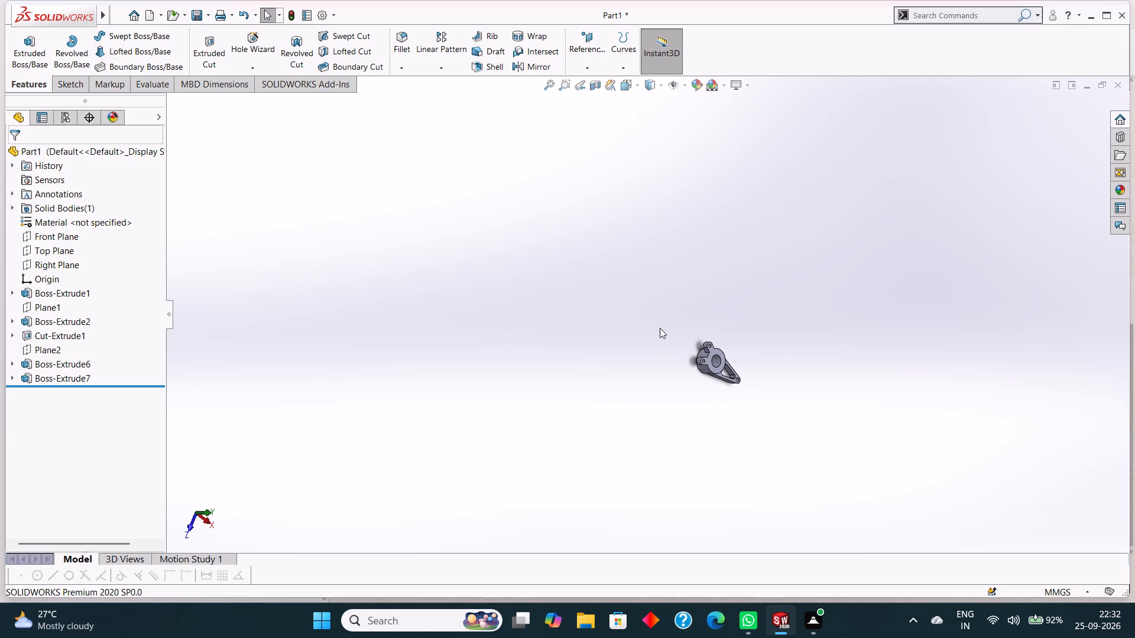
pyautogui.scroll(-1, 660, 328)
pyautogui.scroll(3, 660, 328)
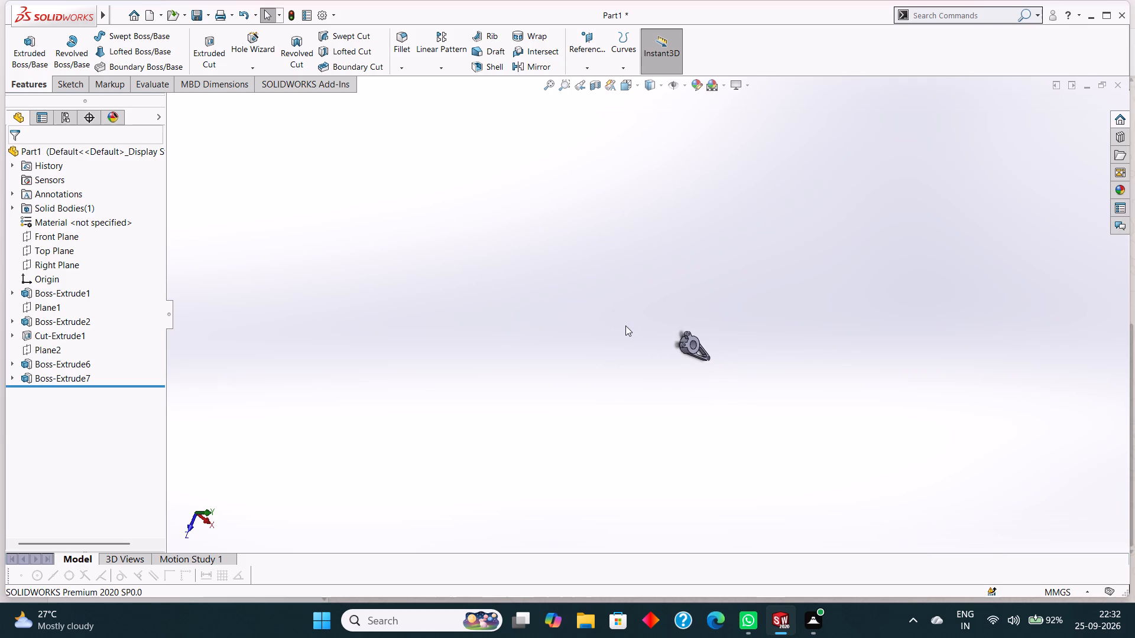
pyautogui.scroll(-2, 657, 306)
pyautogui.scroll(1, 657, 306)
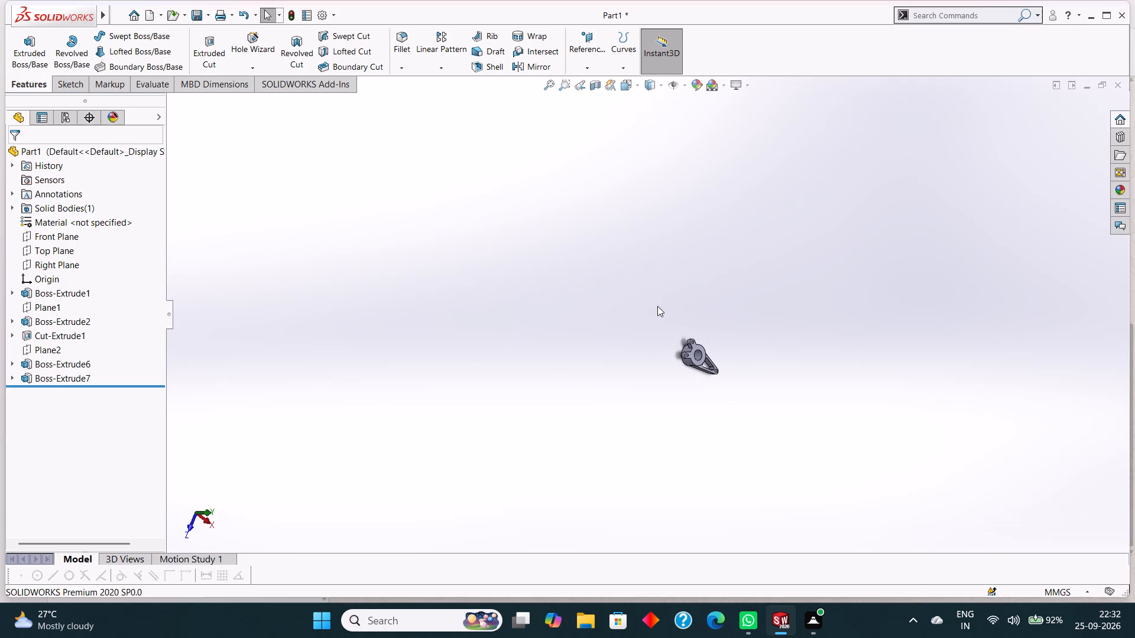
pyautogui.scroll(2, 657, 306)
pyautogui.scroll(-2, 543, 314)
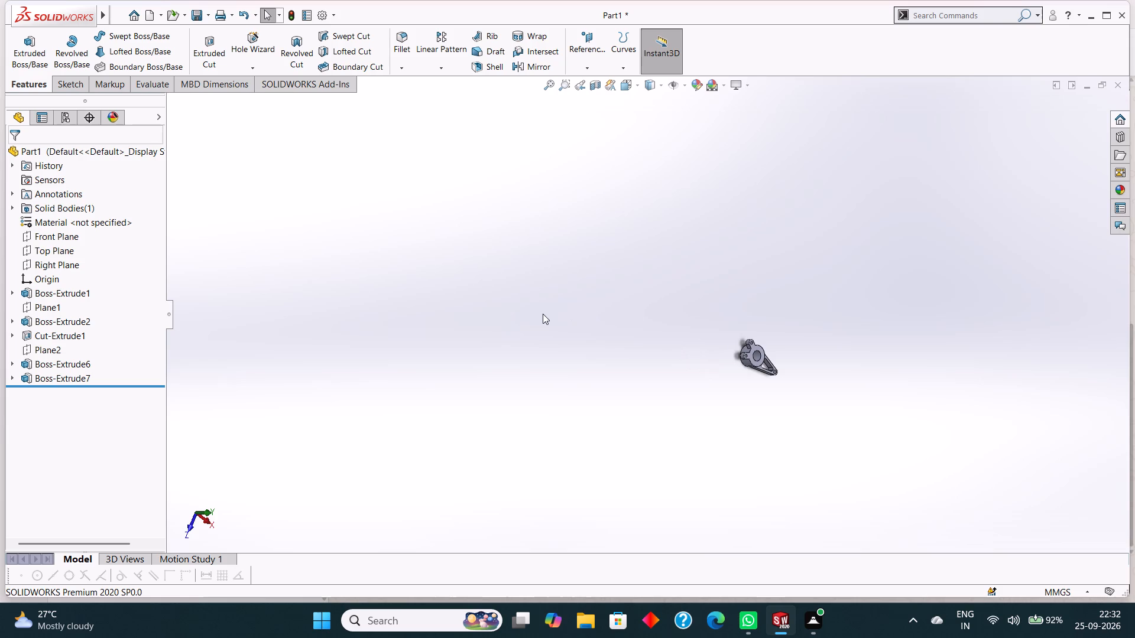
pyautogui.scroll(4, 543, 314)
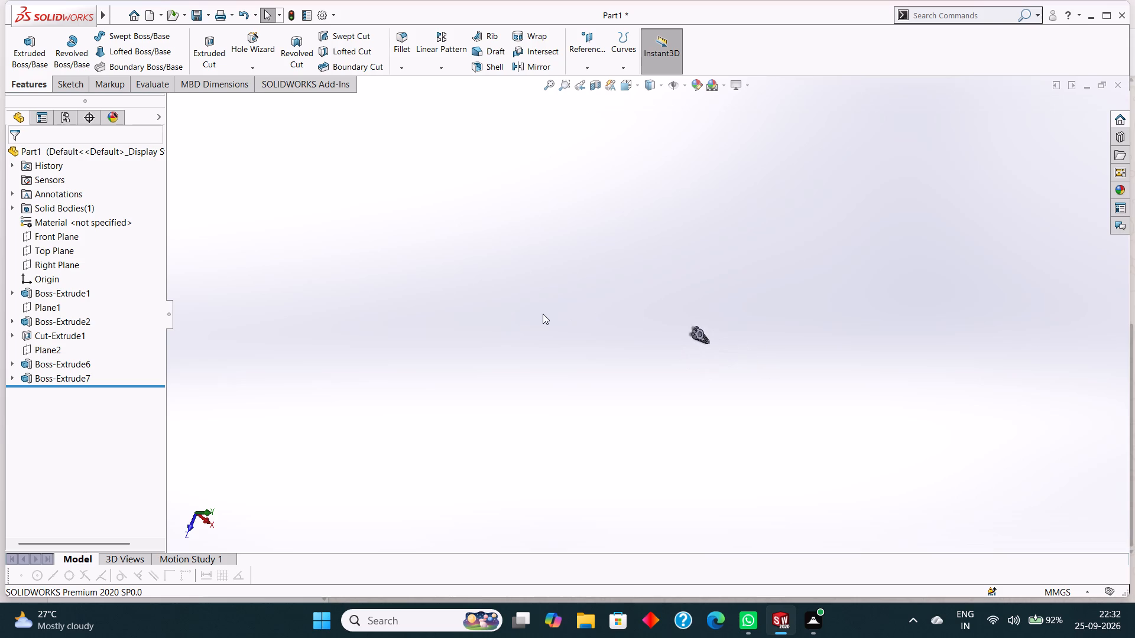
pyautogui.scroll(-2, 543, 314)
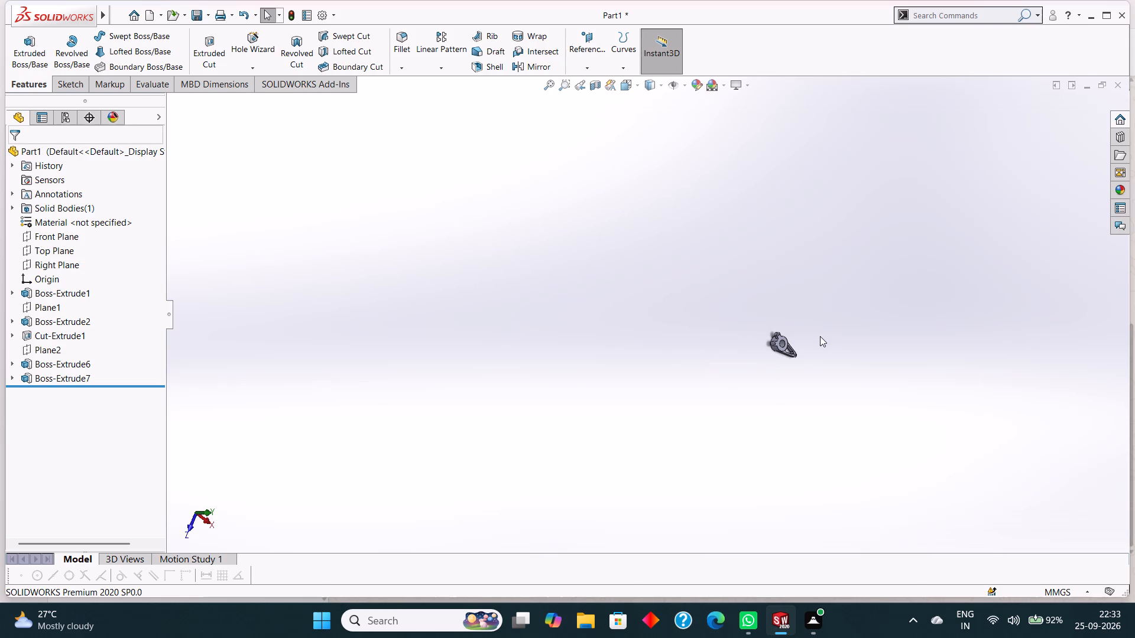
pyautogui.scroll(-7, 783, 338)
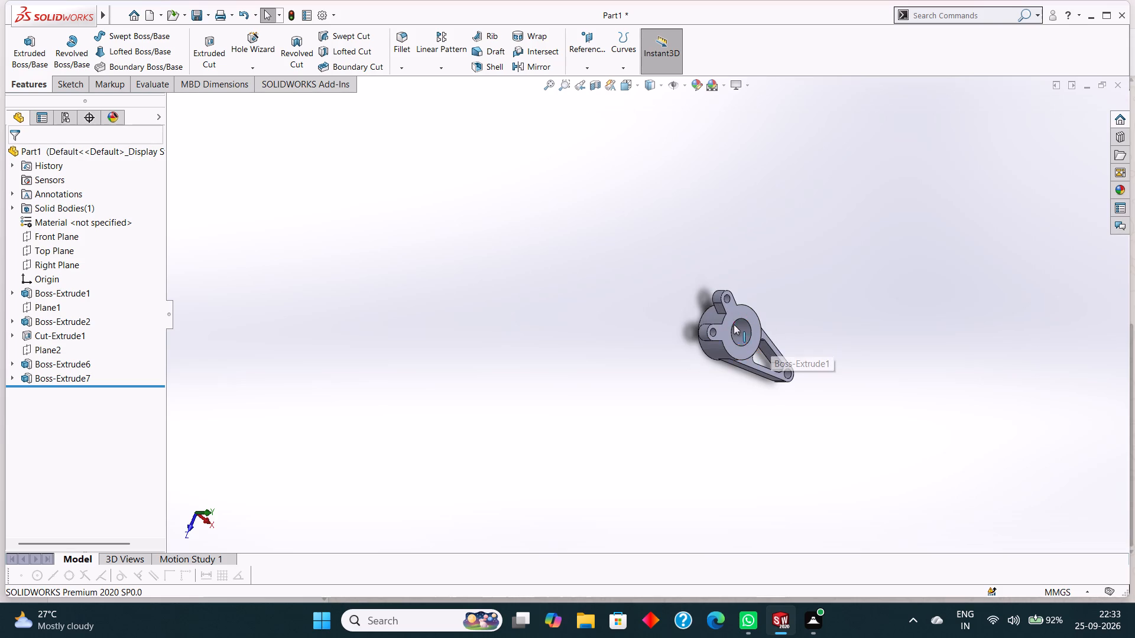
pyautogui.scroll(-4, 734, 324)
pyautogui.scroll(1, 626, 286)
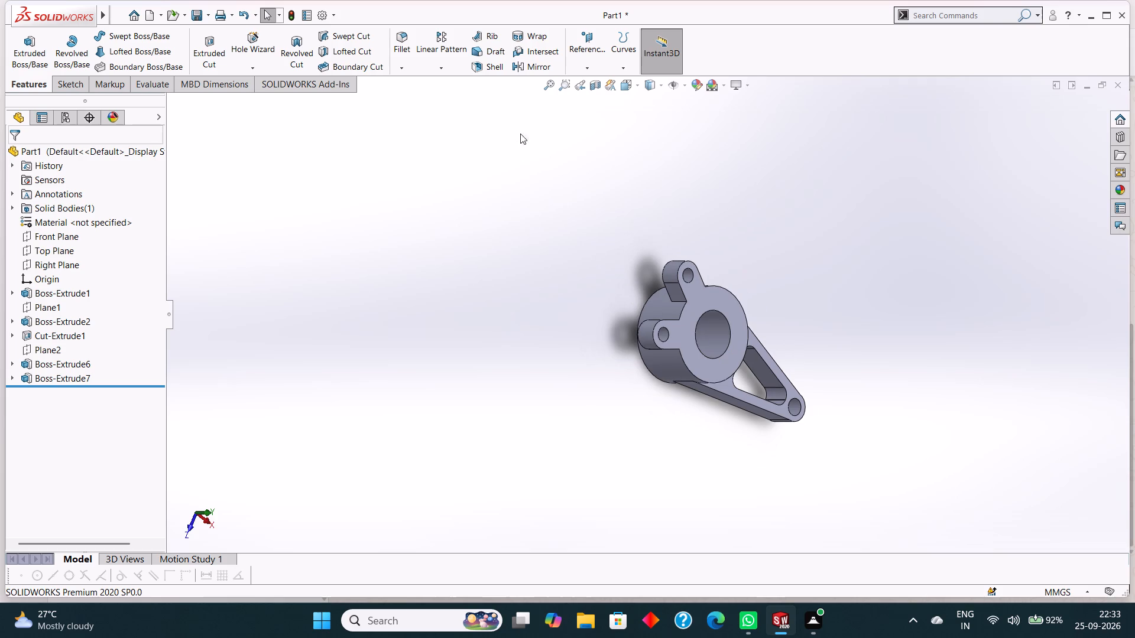
# Create a reference plane parallel to the Top Plane with a 0 mm offset.
pyautogui.click(591, 66)
pyautogui.click(599, 83)
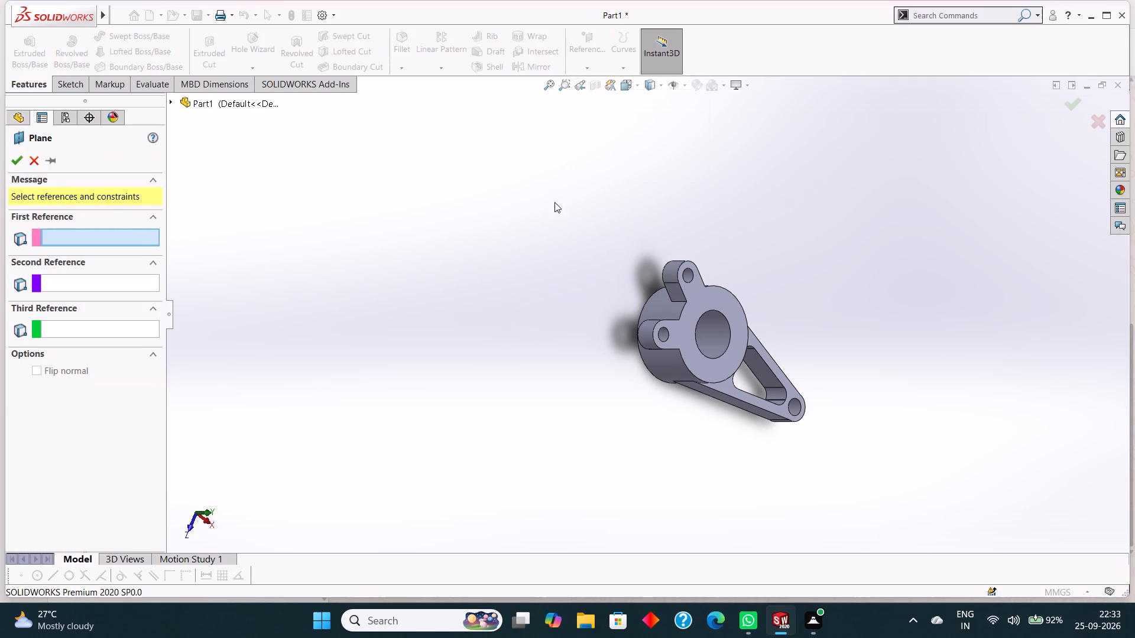
pyautogui.click(174, 98)
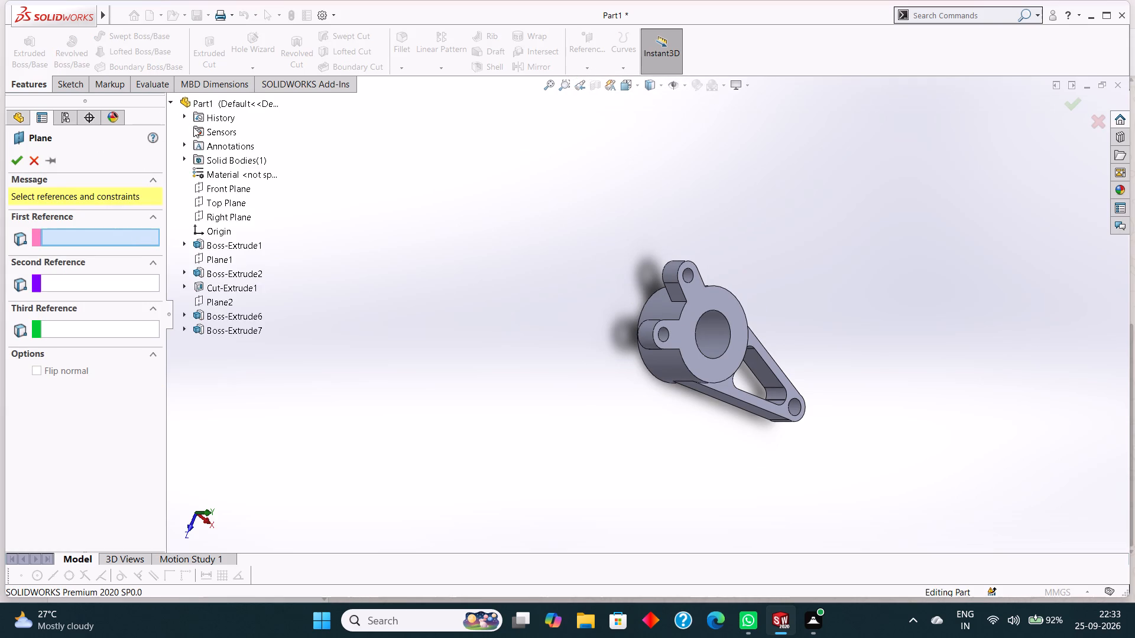
pyautogui.click(209, 203)
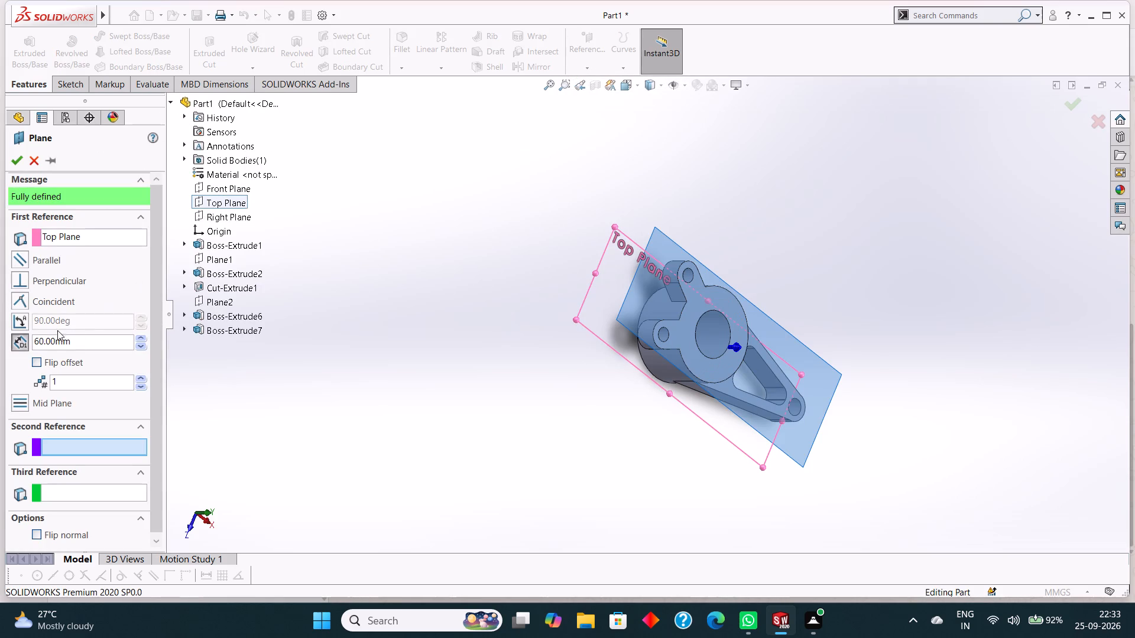
pyautogui.moveTo(83, 338); pyautogui.dragTo(1, 331)
pyautogui.press('0')
pyautogui.press('Return')
pyautogui.moveTo(597, 359); pyautogui.dragTo(656, 306, button='middle')
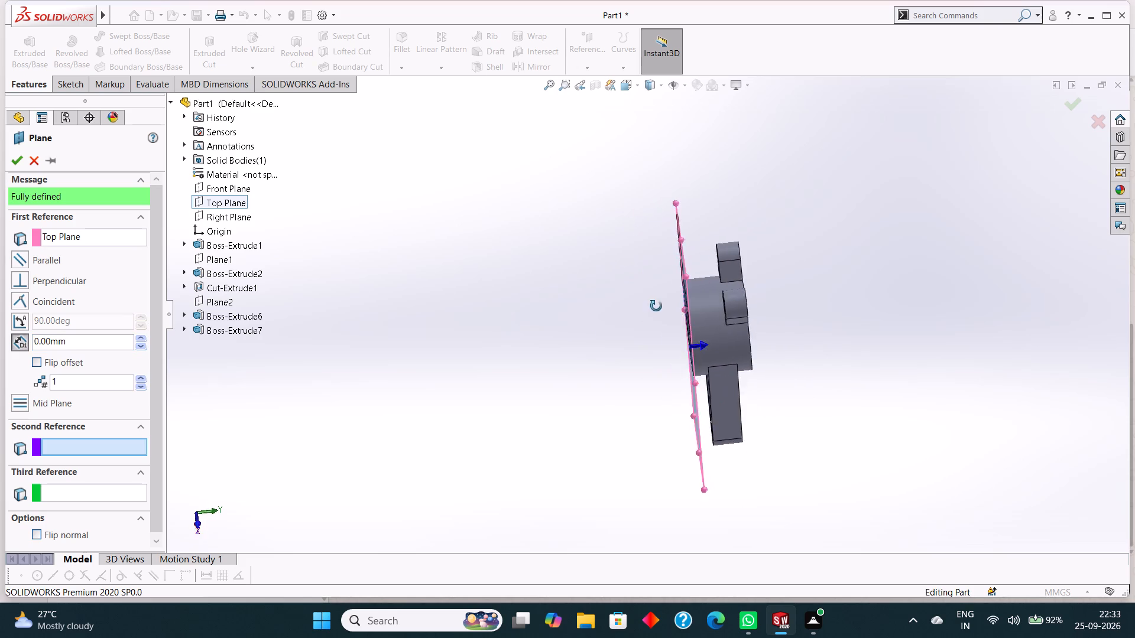
pyautogui.moveTo(656, 306); pyautogui.dragTo(556, 350, button='middle')
pyautogui.click(12, 155)
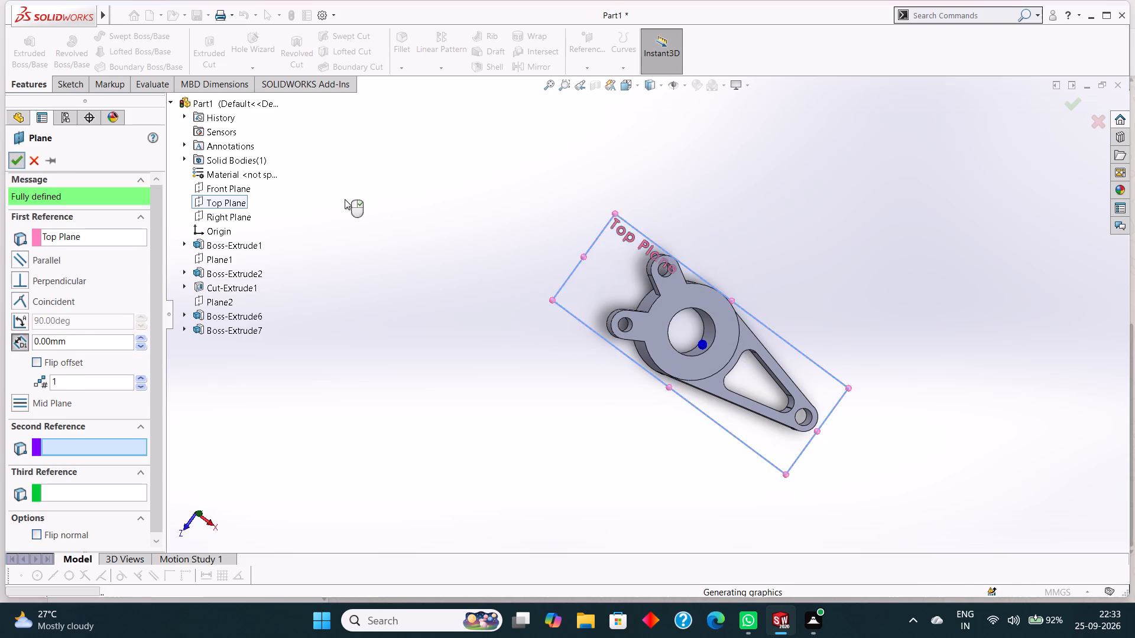
# On the new plane, sketch two concentric circles of radius 7.5 mm and 15 mm between the short arms, level with the origin.
pyautogui.click(632, 254)
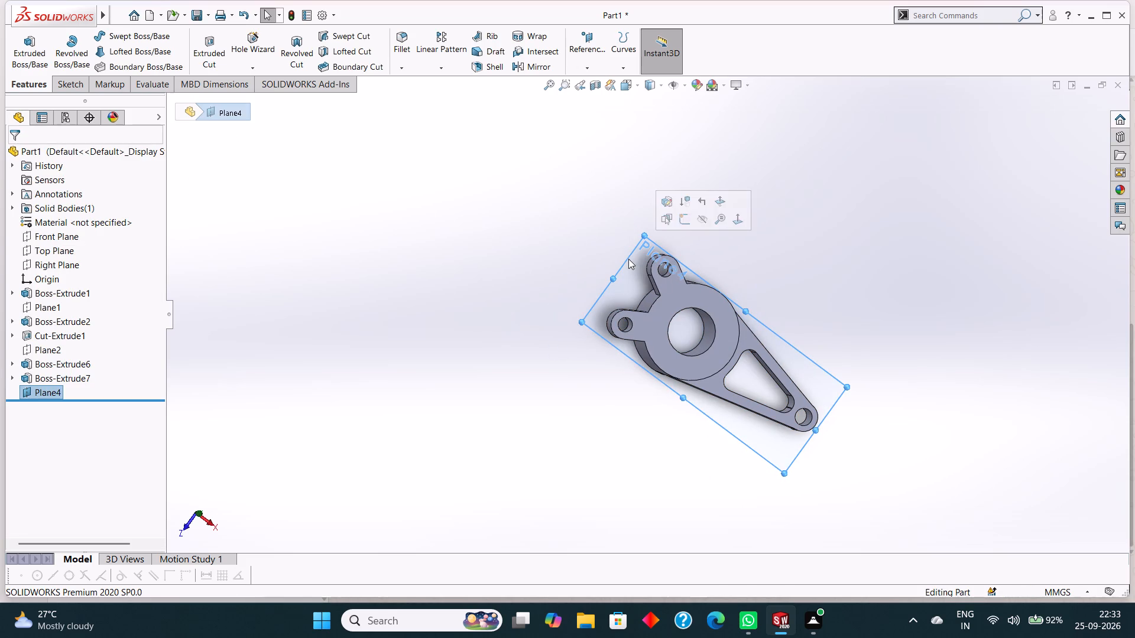
pyautogui.hotkey('ctrl', '8')
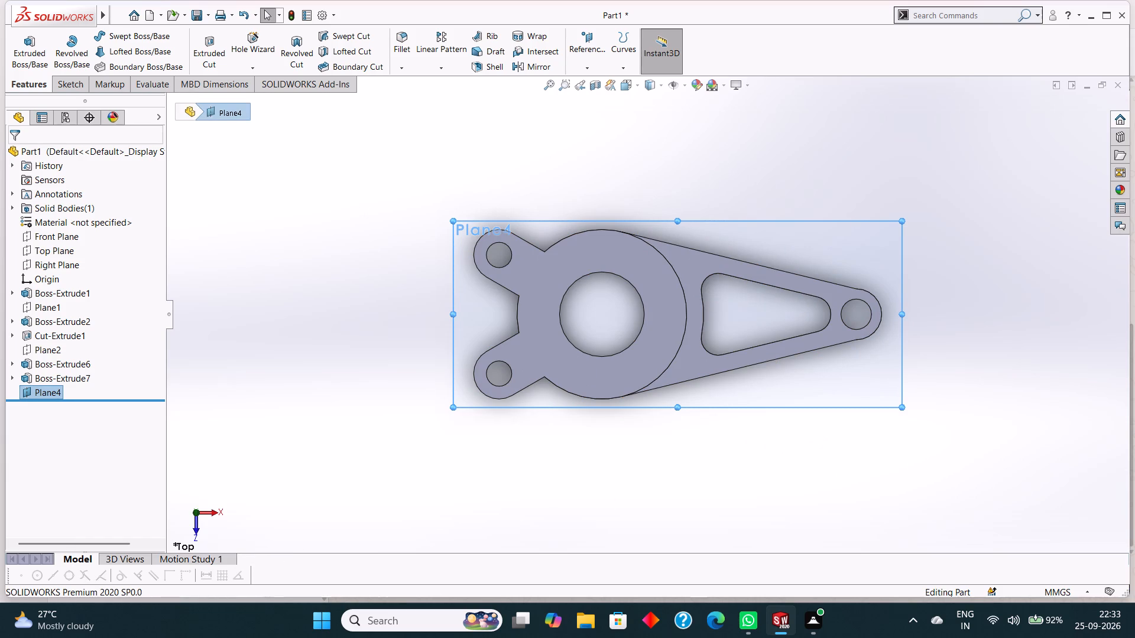
pyautogui.rightClick(456, 266)
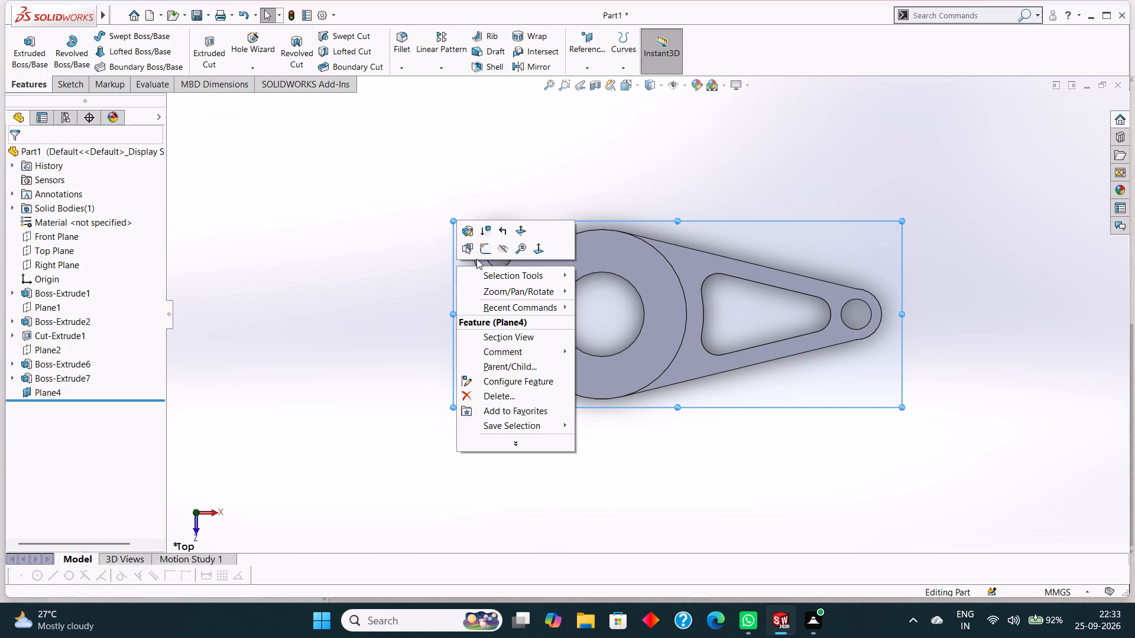
pyautogui.click(479, 250)
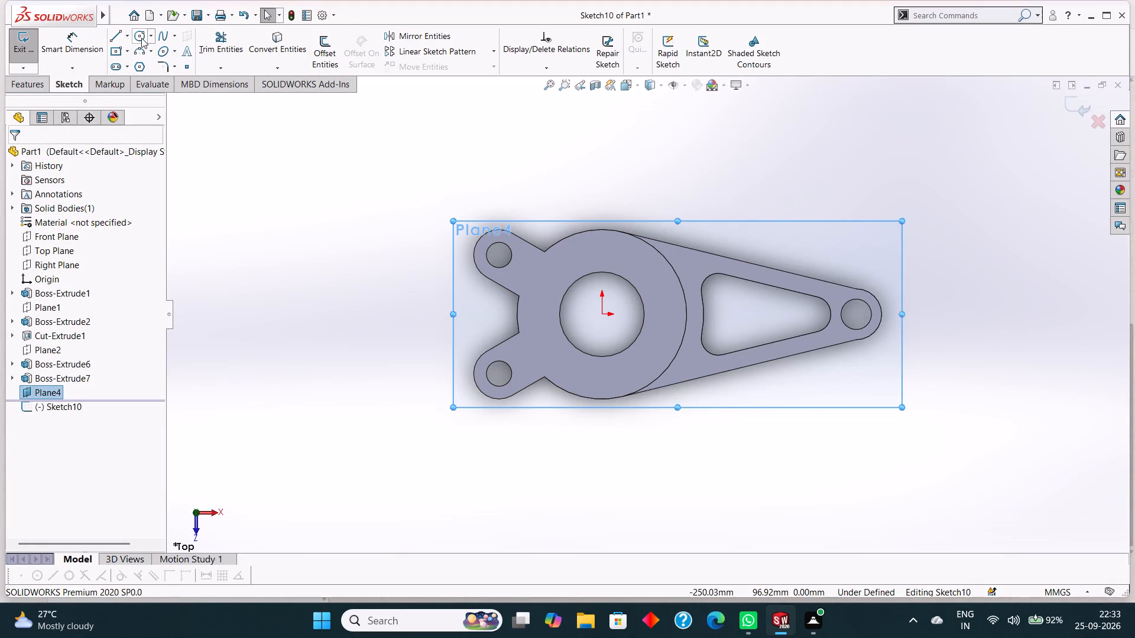
pyautogui.click(140, 35)
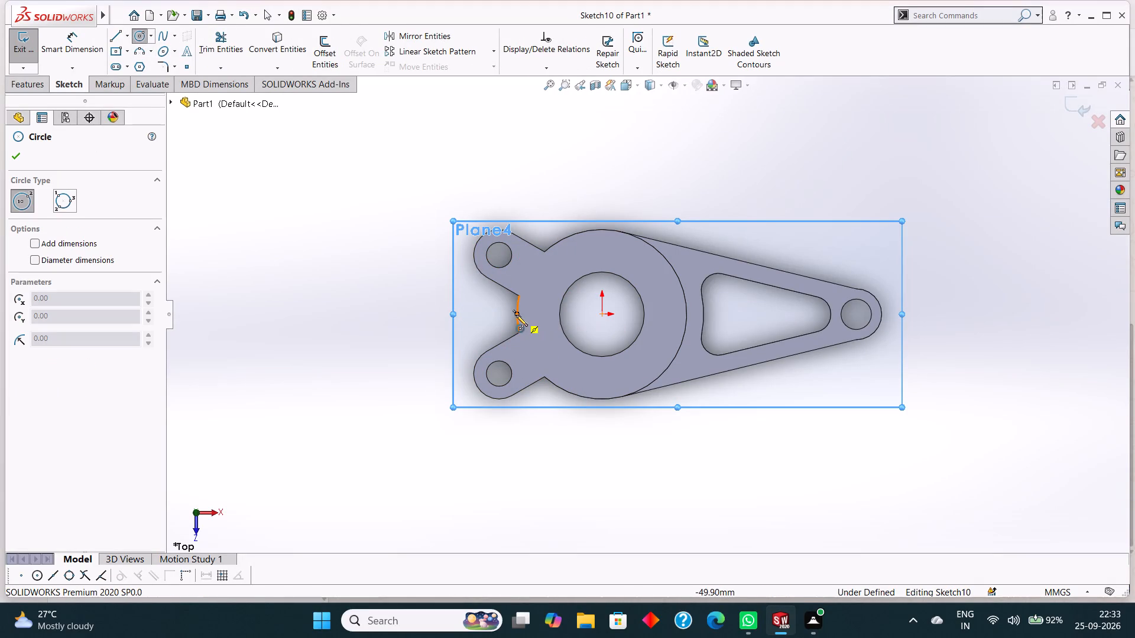
pyautogui.click(469, 313)
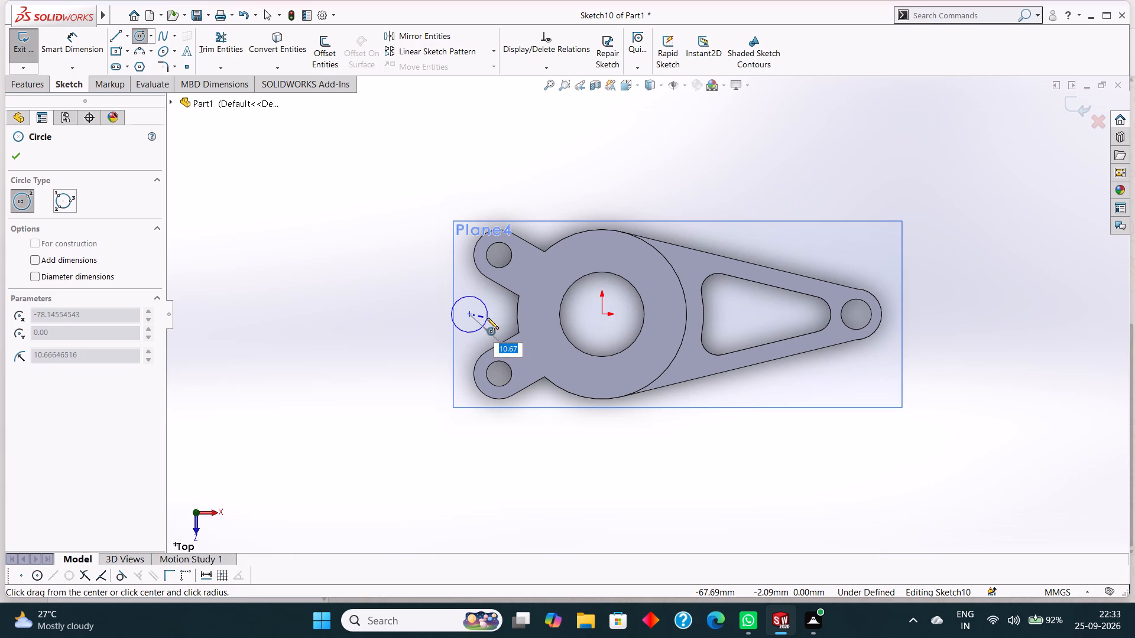
pyautogui.write('7.5')
pyautogui.press('Return')
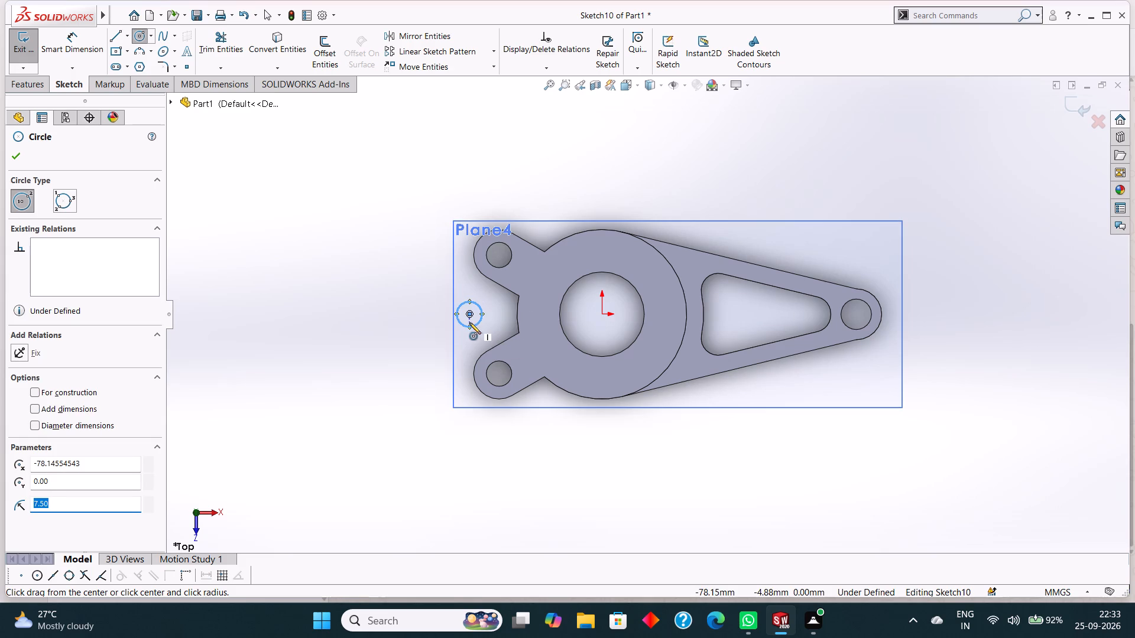
pyautogui.click(468, 316)
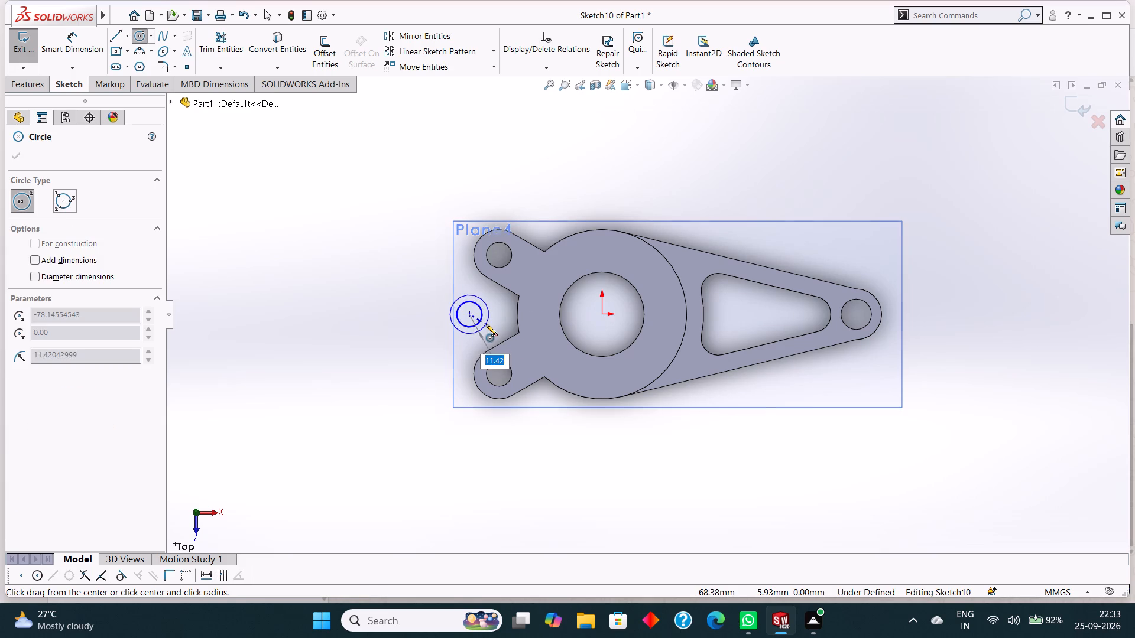
pyautogui.write('15')
pyautogui.press('Return')
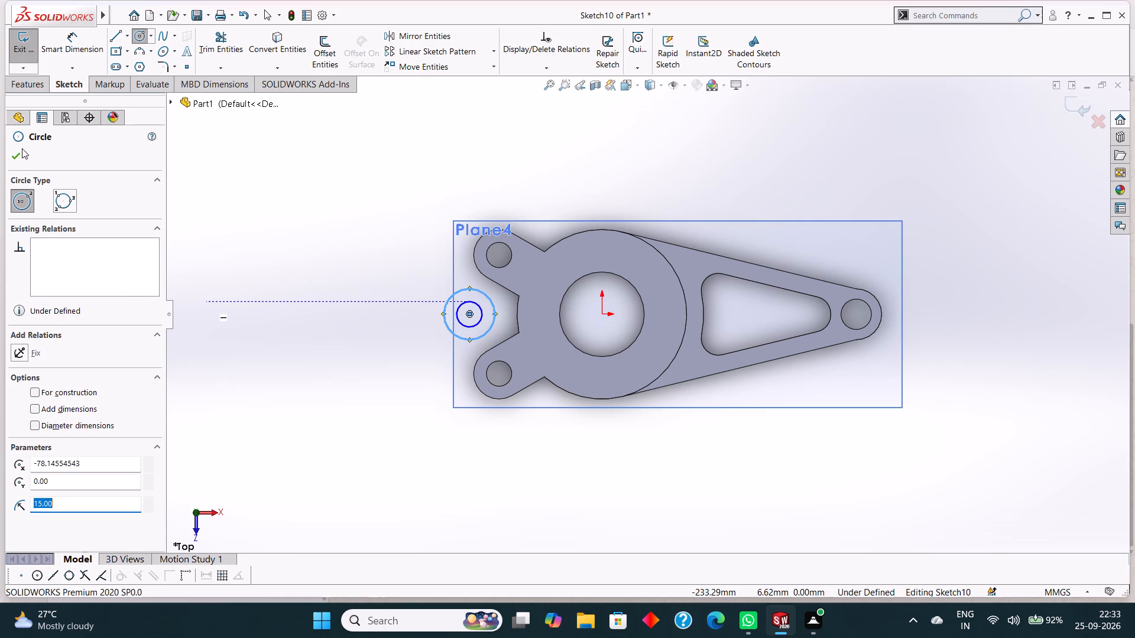
pyautogui.click(20, 145)
pyautogui.click(17, 157)
# Dimension the outer circle's diameter as 30 mm and the inner circle's diameter as 15 mm.
pyautogui.click(74, 43)
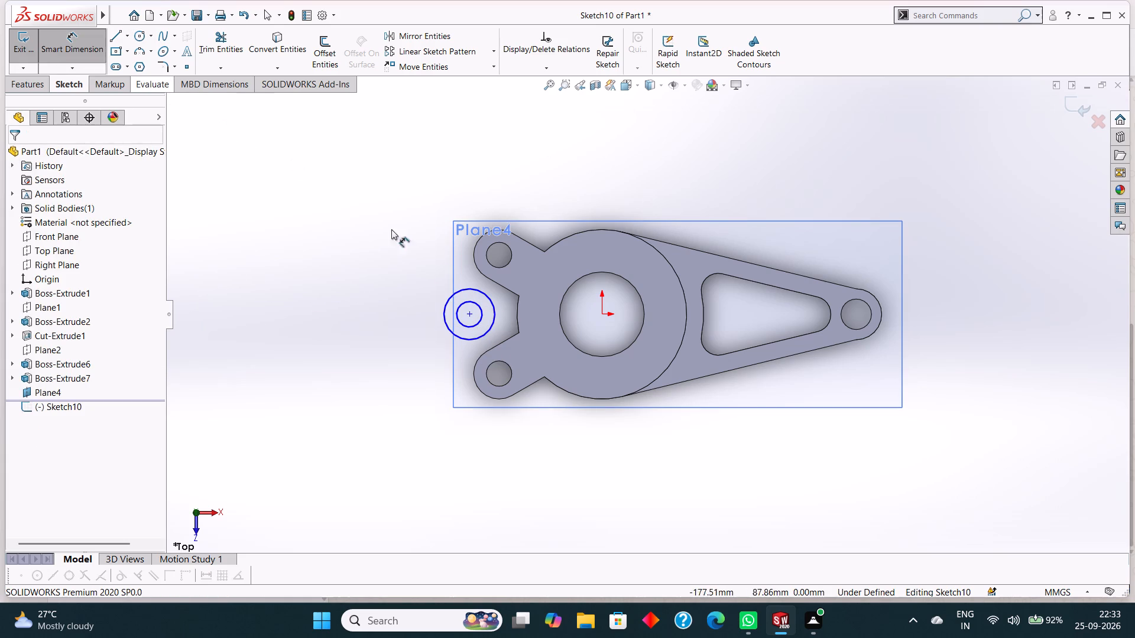
pyautogui.click(450, 298)
pyautogui.click(417, 287)
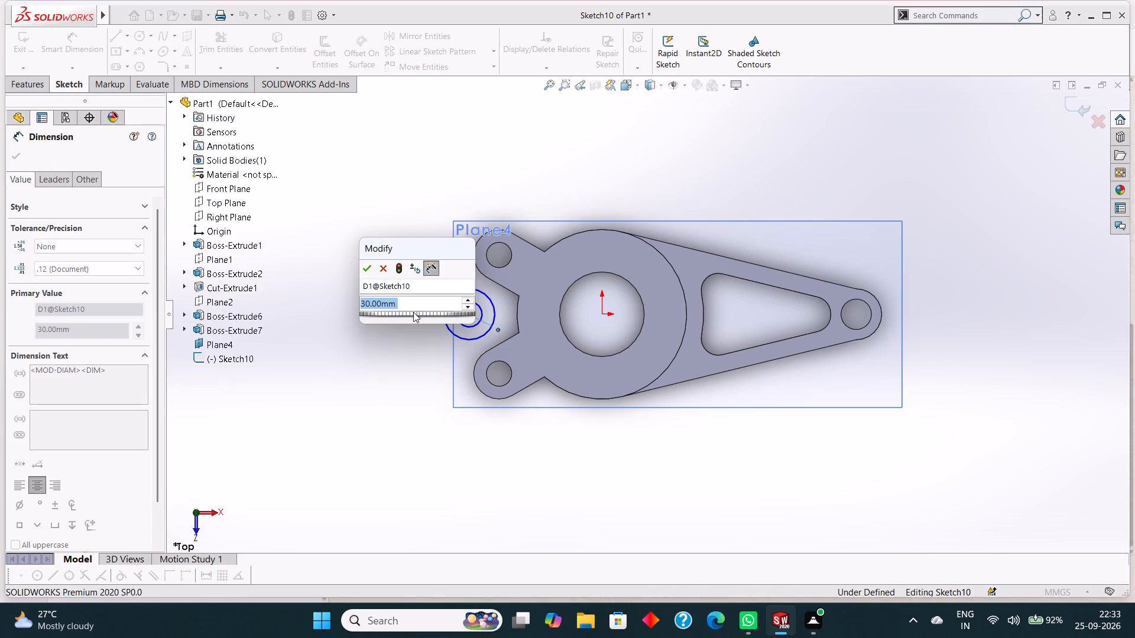
pyautogui.click(367, 270)
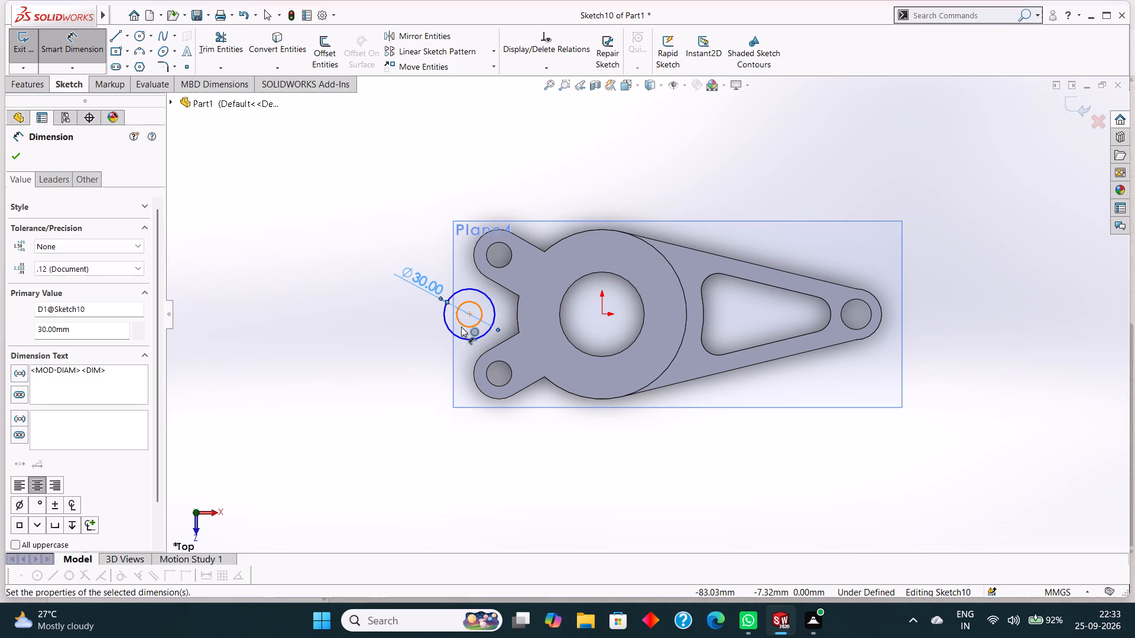
pyautogui.click(461, 327)
pyautogui.click(409, 327)
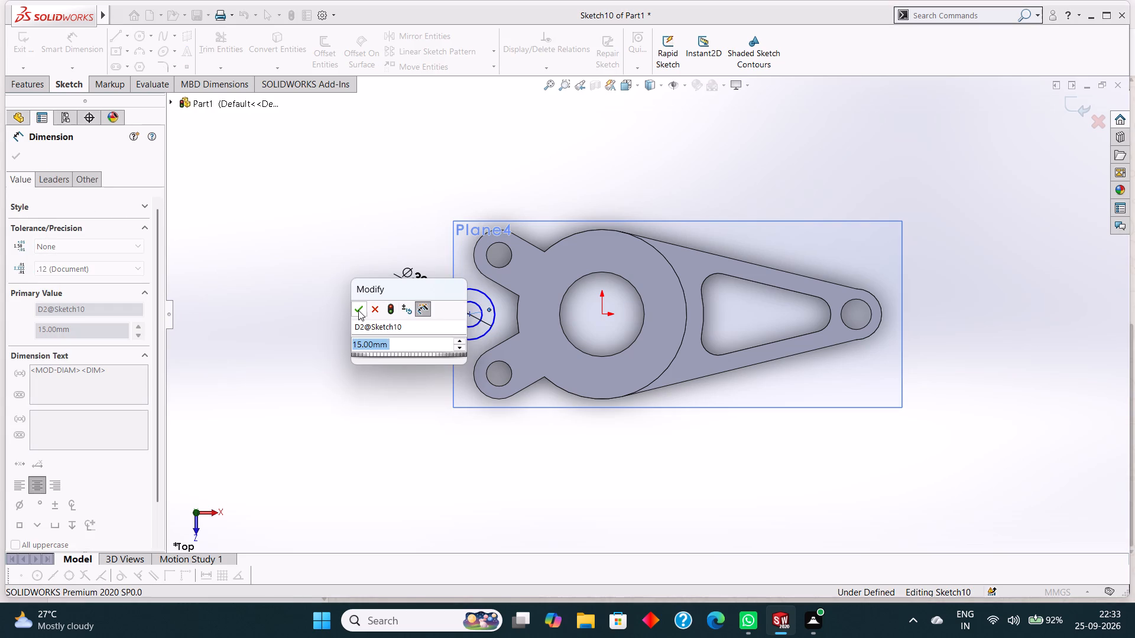
pyautogui.click(358, 310)
pyautogui.click(9, 161)
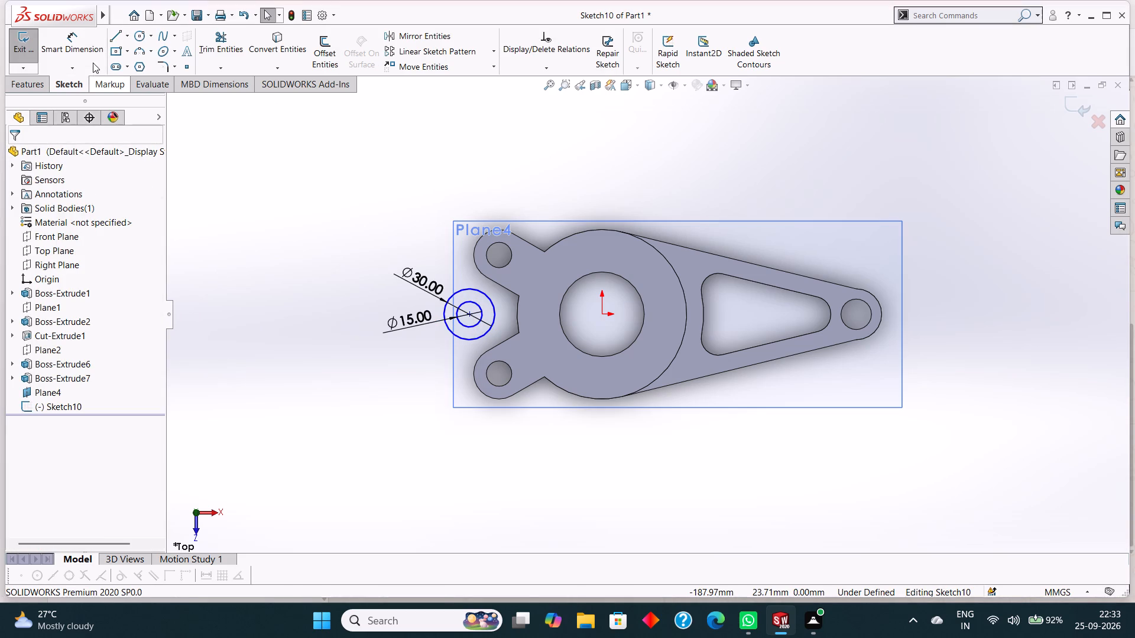
# Sketch horizontal lines tangent to both sides of the 30 mm circle into the cylinder, joined by a vertical line about 30 mm long.
pyautogui.click(112, 34)
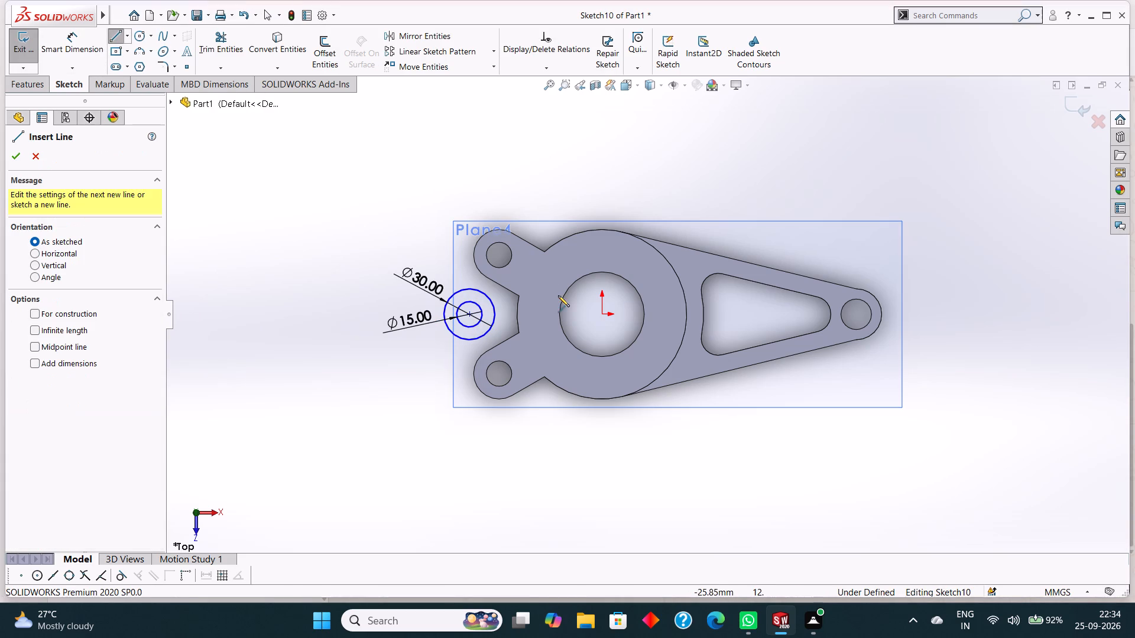
pyautogui.click(469, 290)
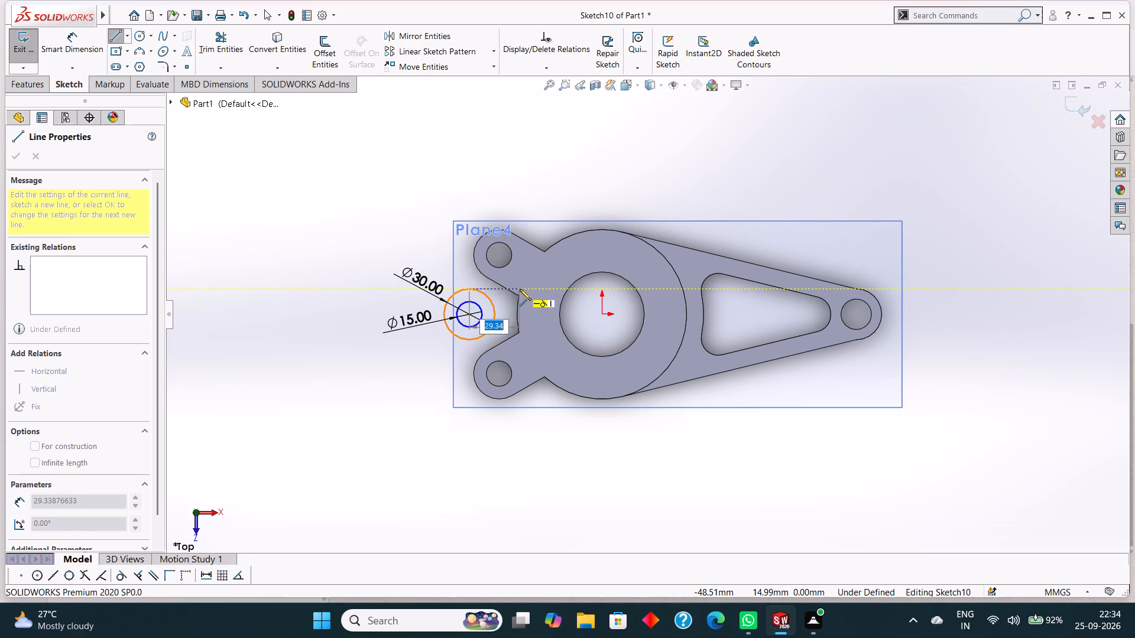
pyautogui.click(520, 289)
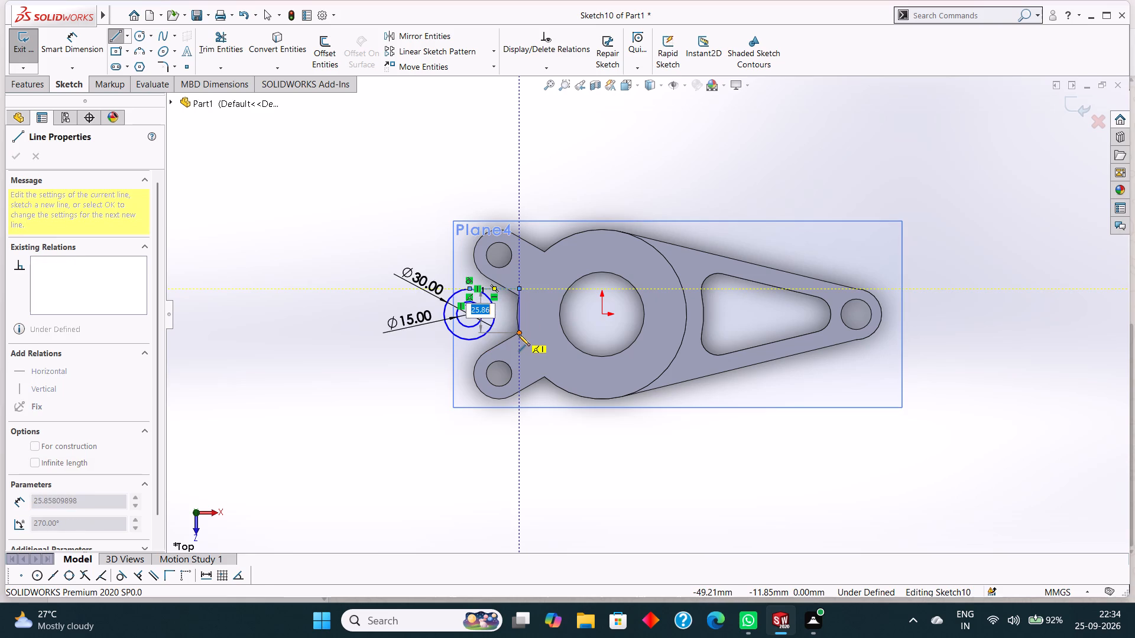
pyautogui.press('Escape')
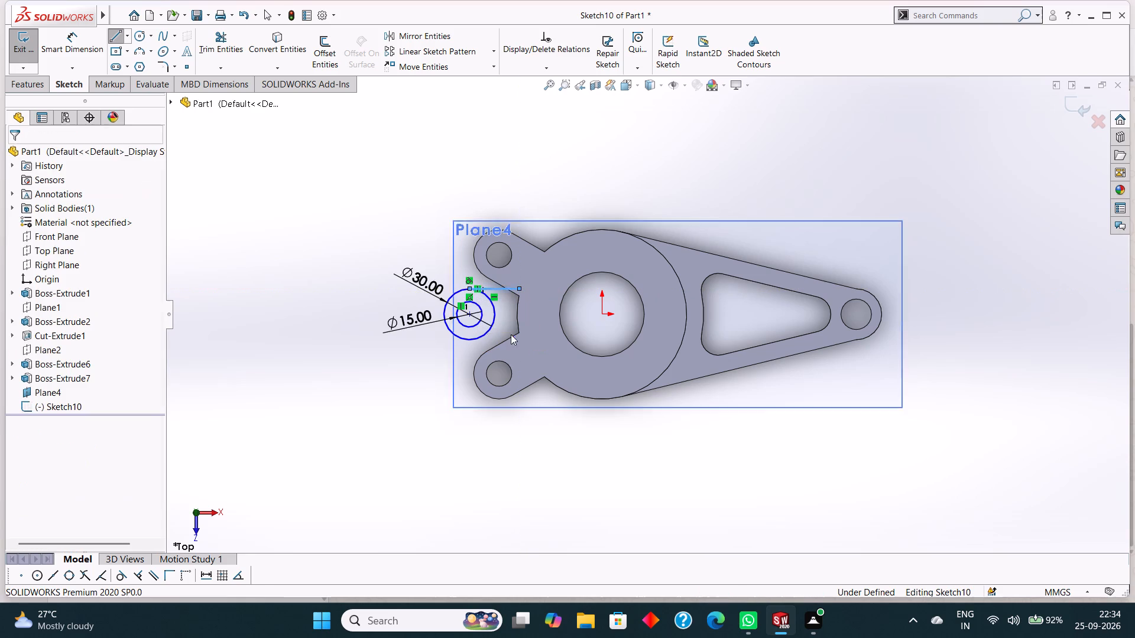
pyautogui.click(114, 39)
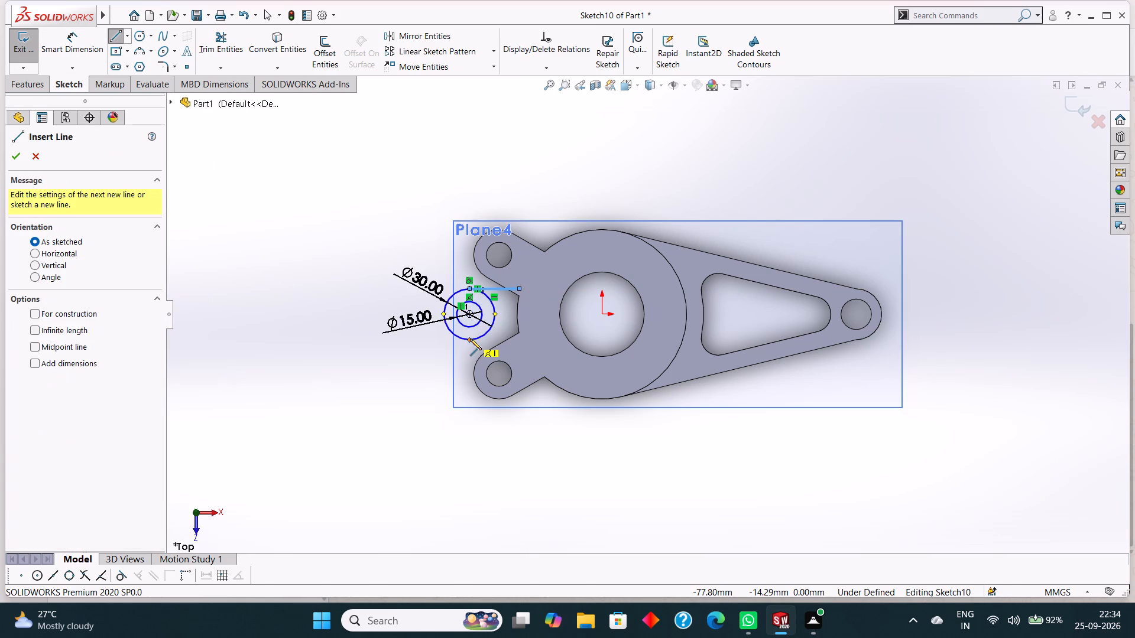
pyautogui.click(469, 340)
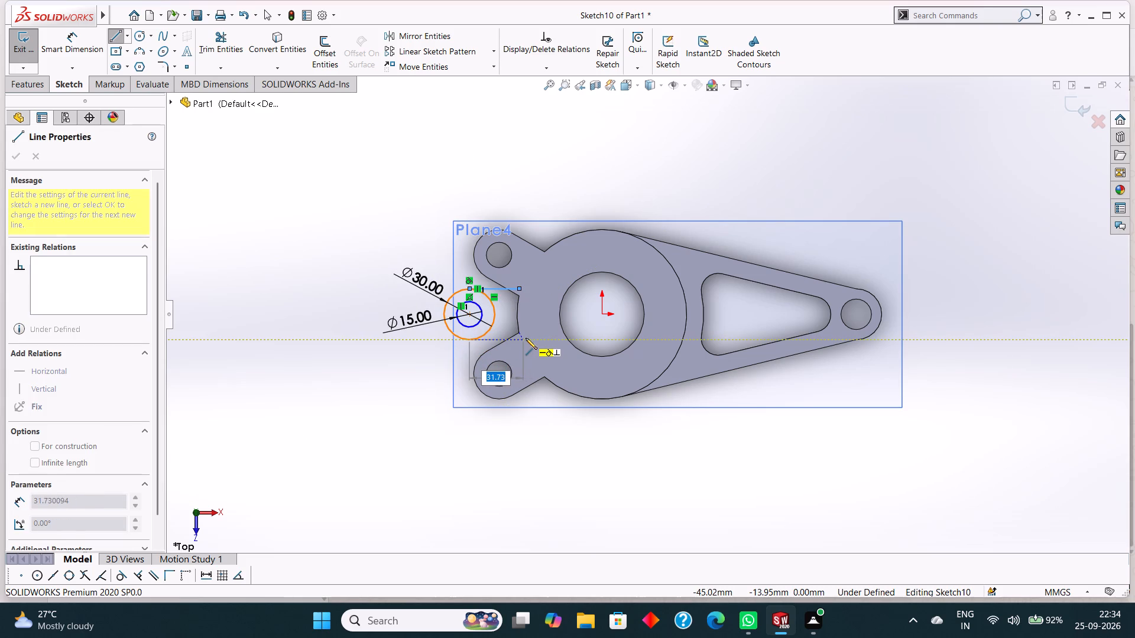
pyautogui.click(532, 337)
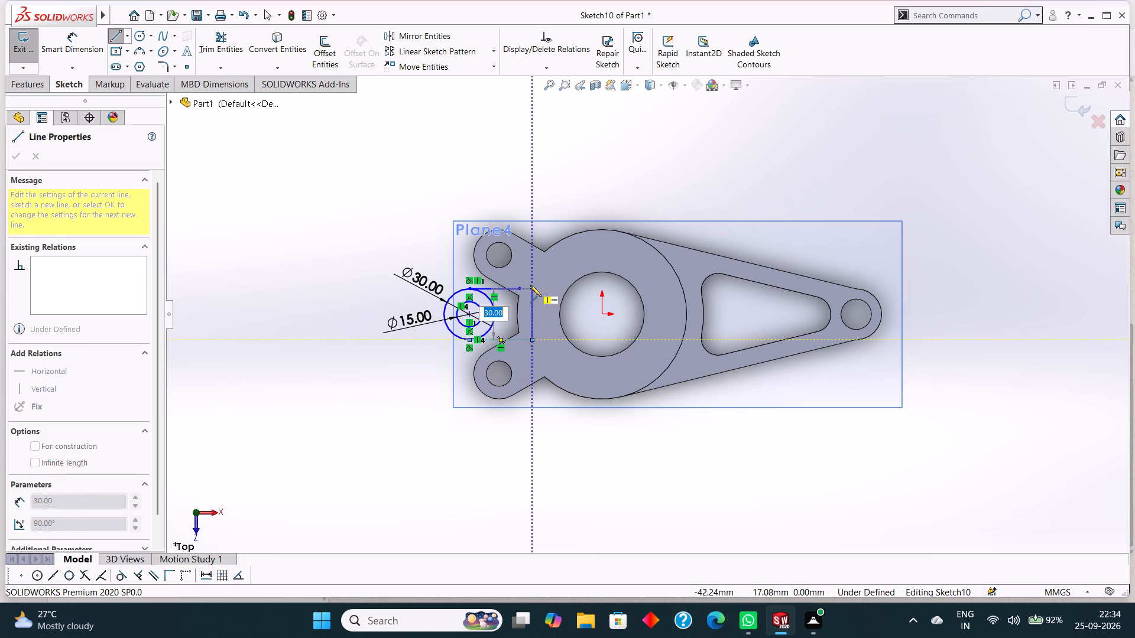
pyautogui.click(530, 285)
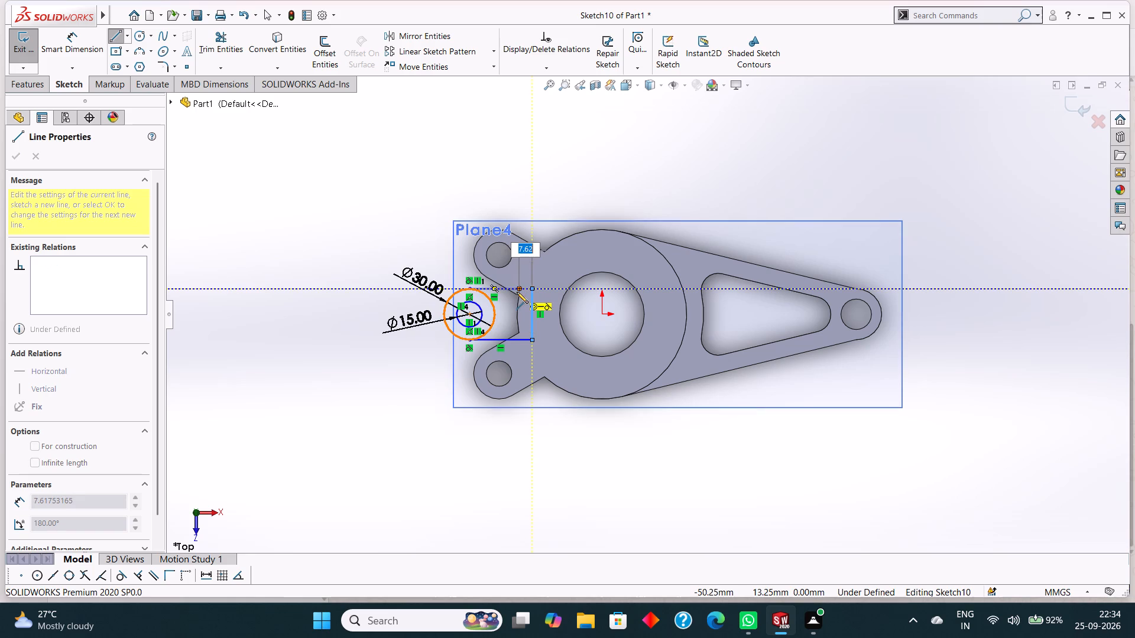
pyautogui.click(522, 291)
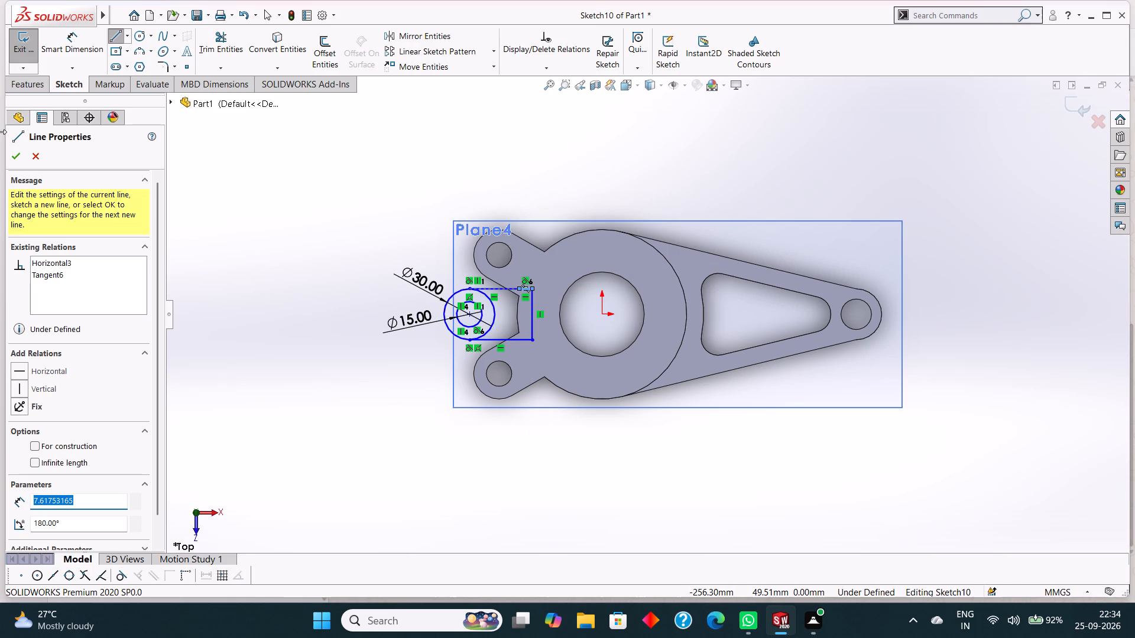
pyautogui.click(12, 157)
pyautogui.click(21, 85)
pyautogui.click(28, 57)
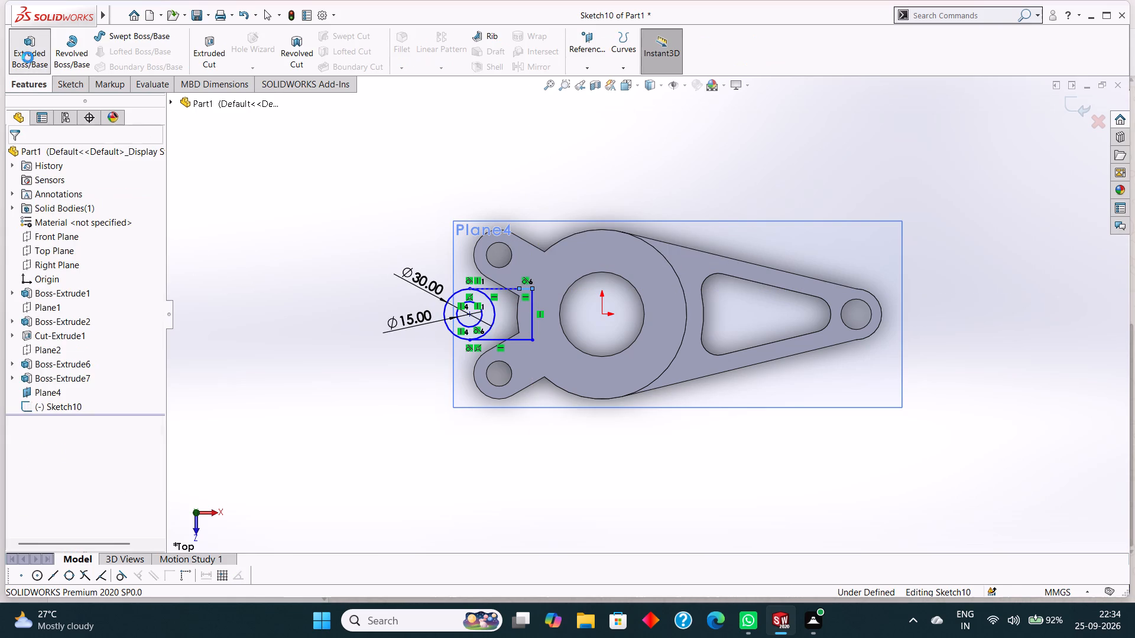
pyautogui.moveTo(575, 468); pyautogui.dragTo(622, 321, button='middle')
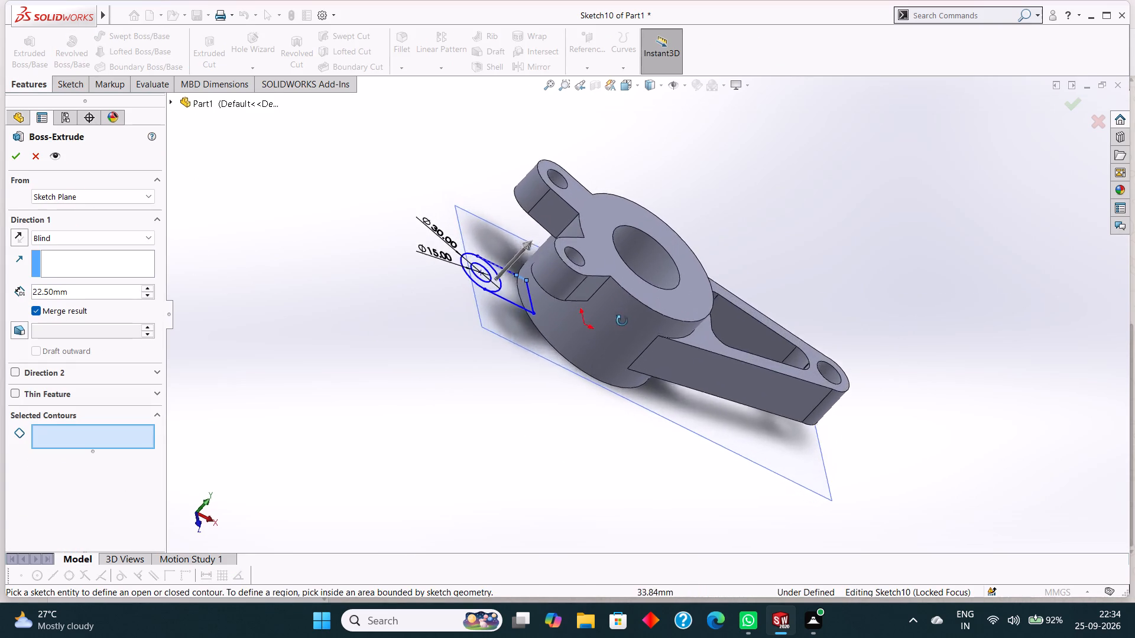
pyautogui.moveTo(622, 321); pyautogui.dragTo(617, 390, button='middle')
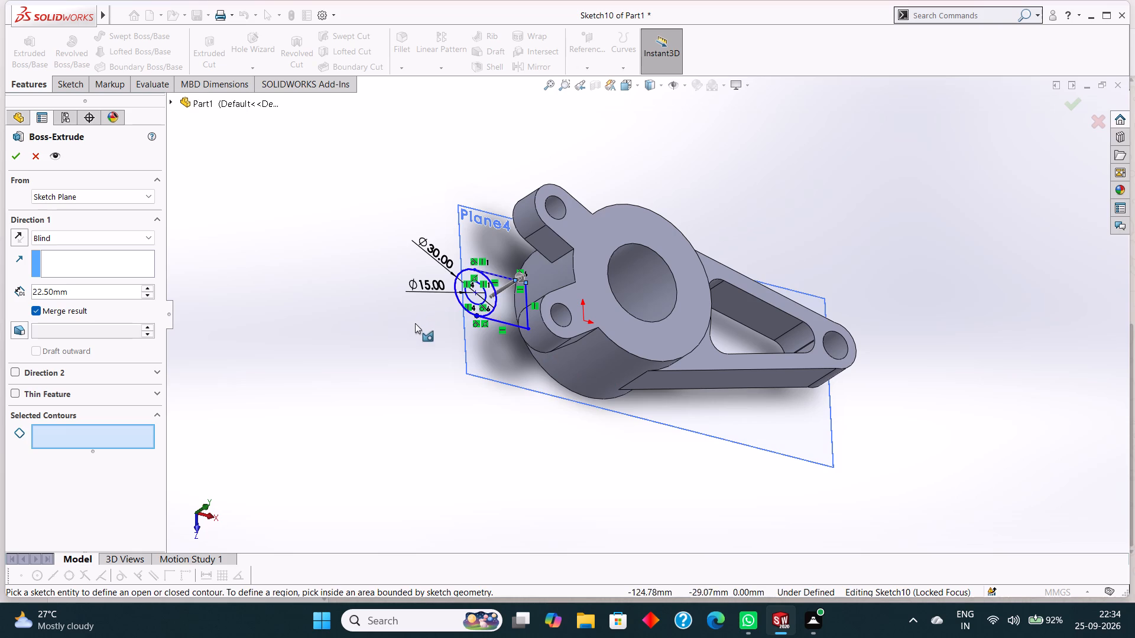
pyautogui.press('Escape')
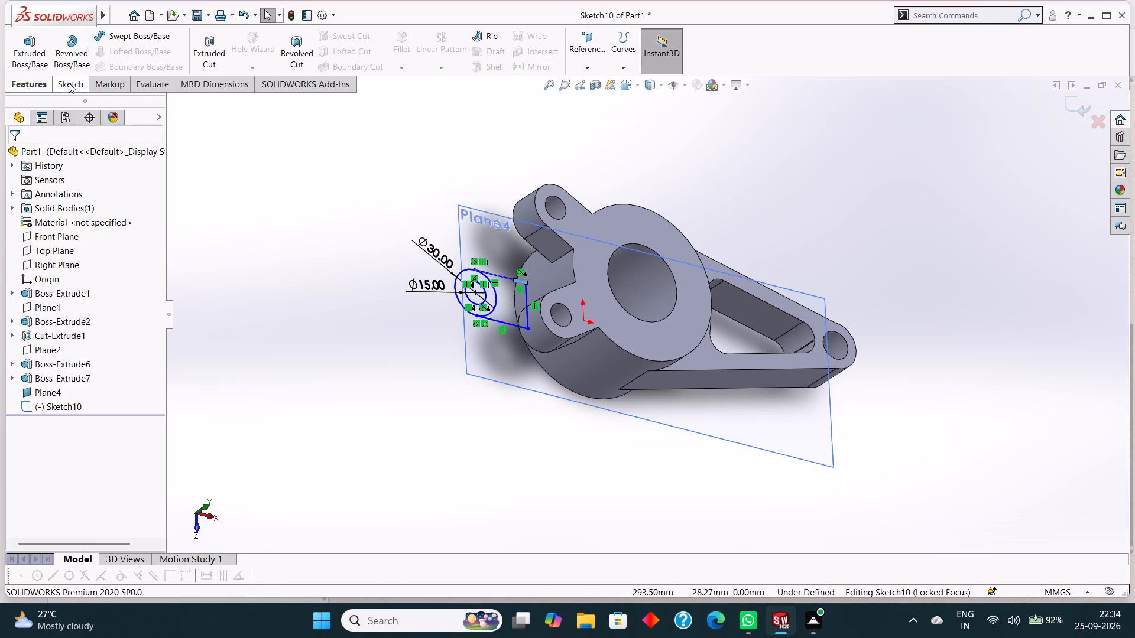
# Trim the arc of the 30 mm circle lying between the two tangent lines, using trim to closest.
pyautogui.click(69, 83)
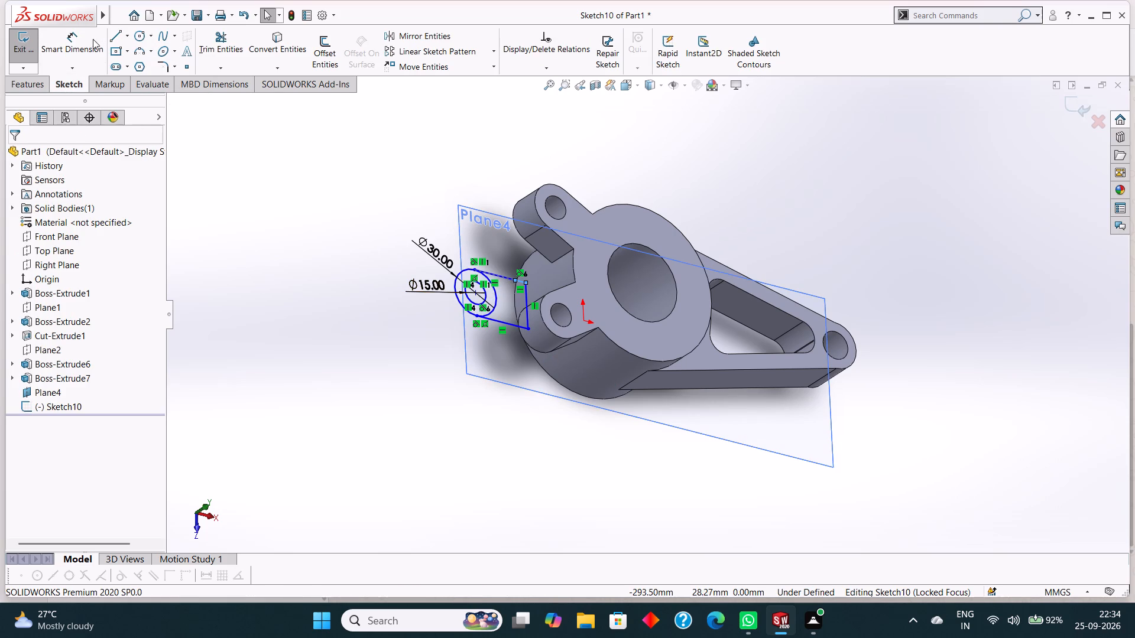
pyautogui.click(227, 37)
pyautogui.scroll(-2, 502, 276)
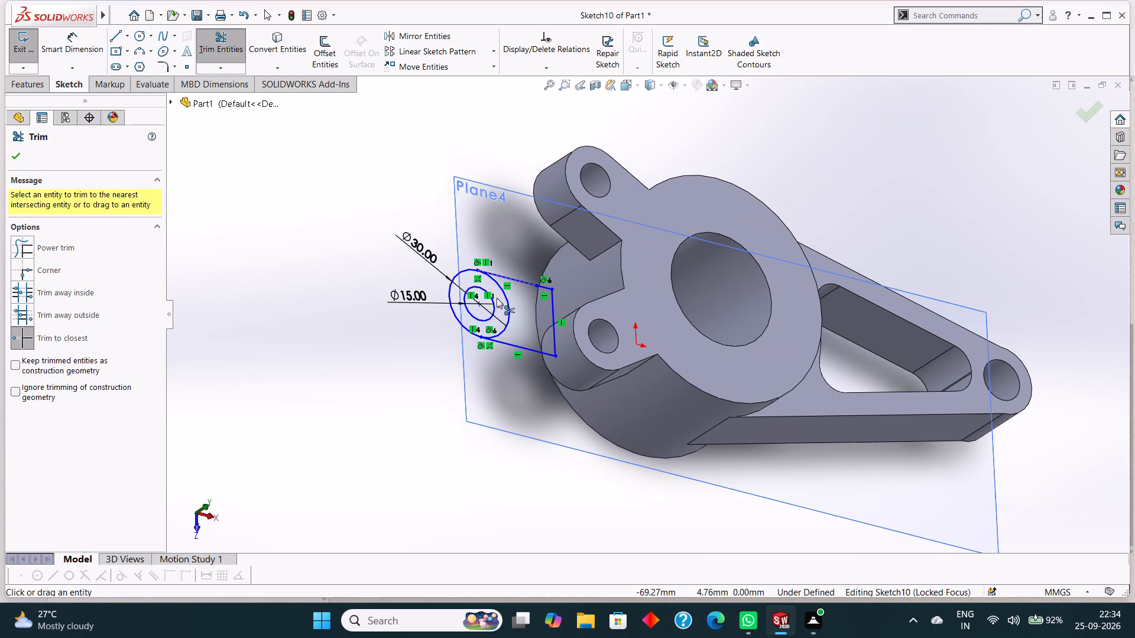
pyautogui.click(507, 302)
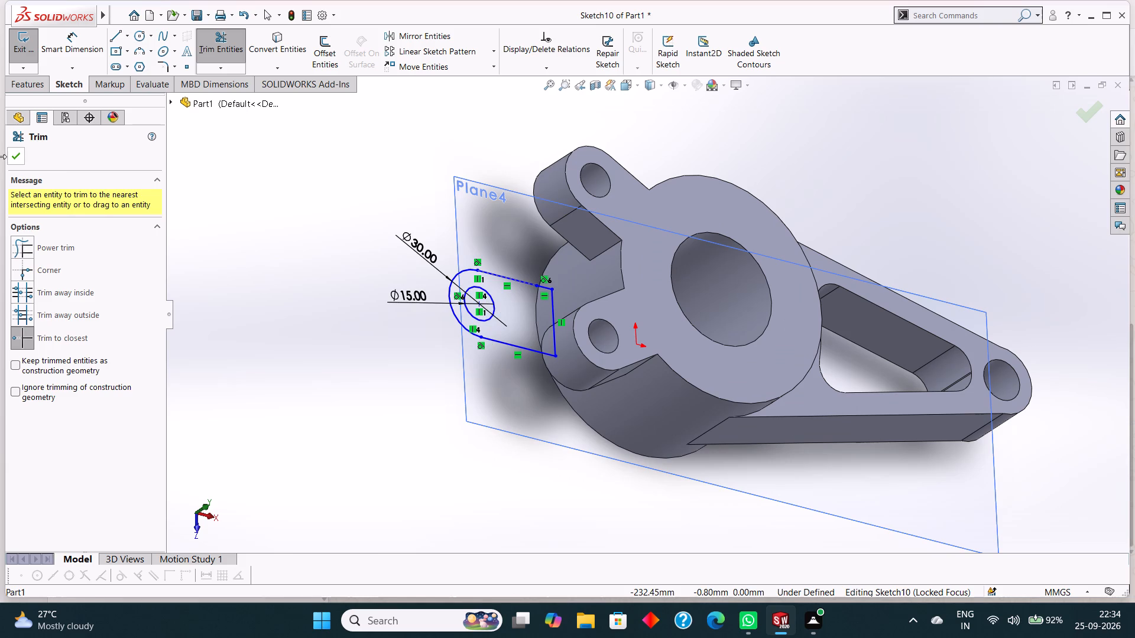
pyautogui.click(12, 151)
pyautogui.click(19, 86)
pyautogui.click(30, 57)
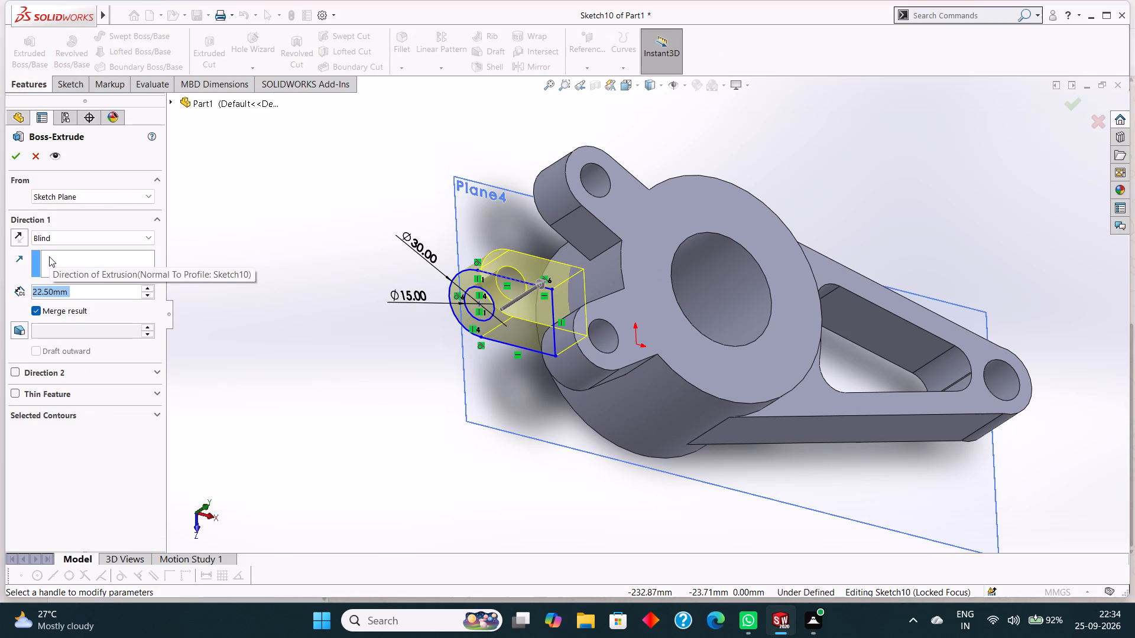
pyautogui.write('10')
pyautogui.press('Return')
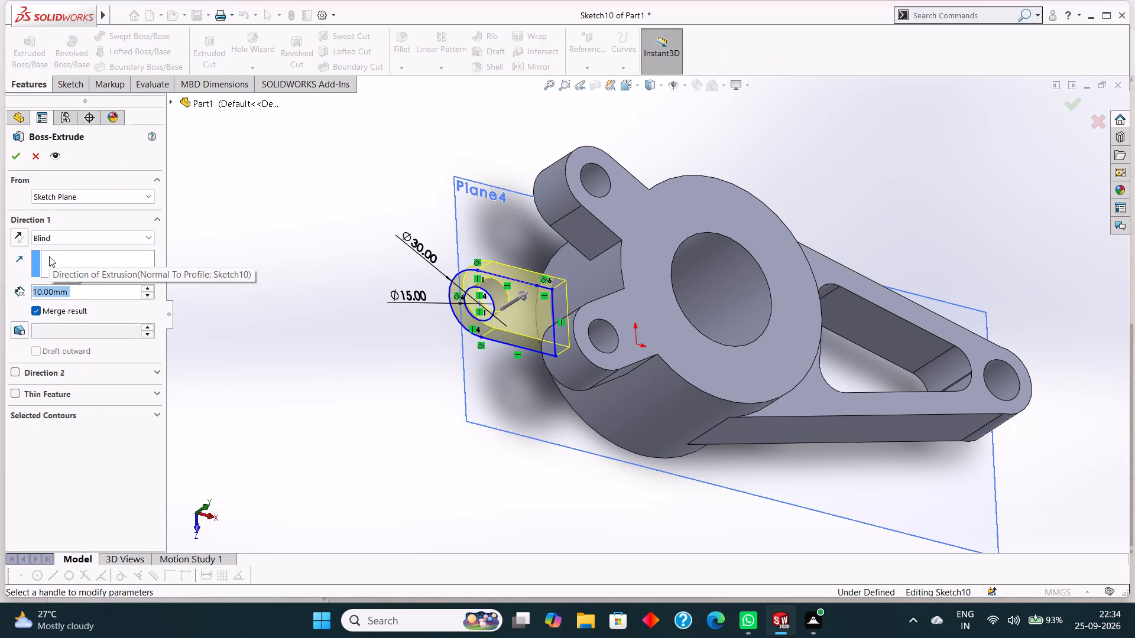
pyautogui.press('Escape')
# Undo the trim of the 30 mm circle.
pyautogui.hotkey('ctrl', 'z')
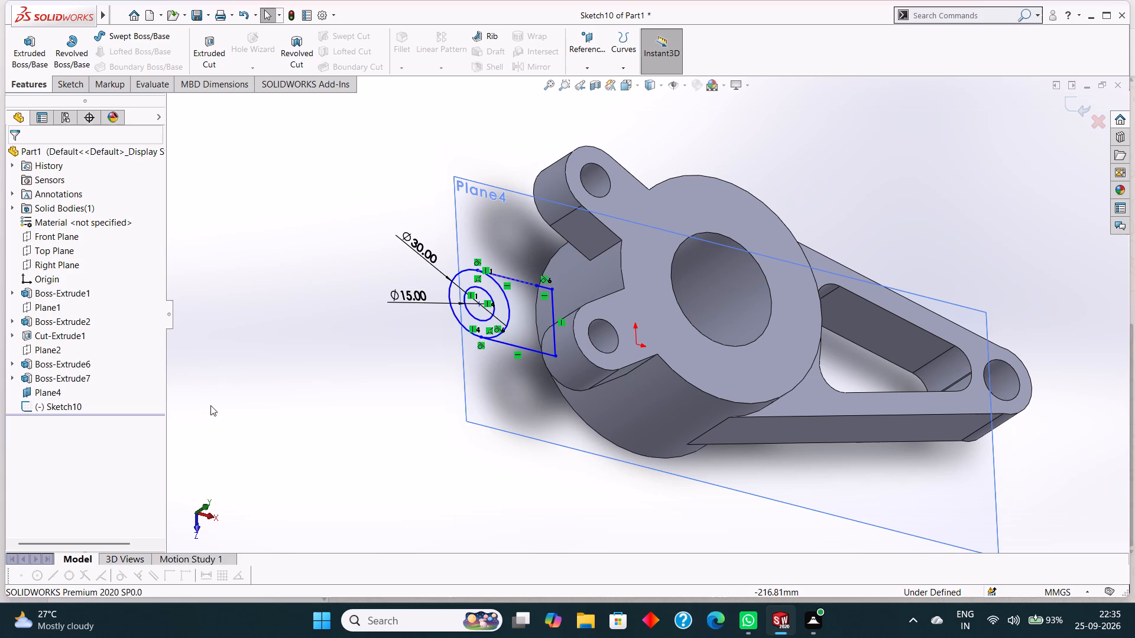
# Dimension the distance from the origin to the centre of the concentric circles as 80 mm.
pyautogui.moveTo(928, 153); pyautogui.dragTo(841, 238, button='middle')
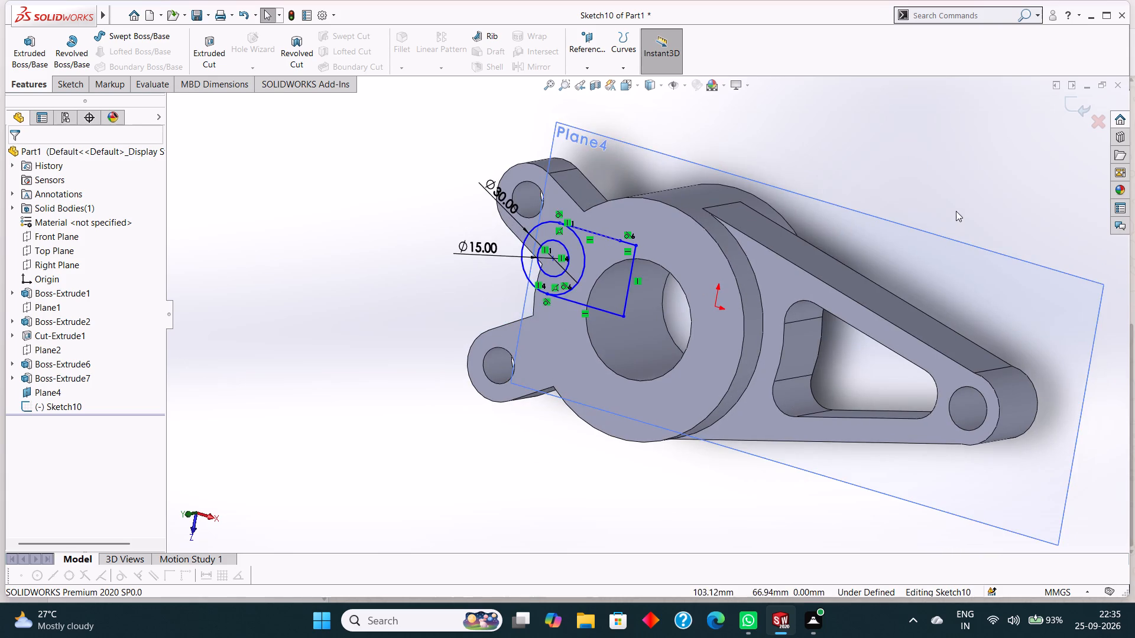
pyautogui.moveTo(956, 211); pyautogui.dragTo(976, 198, button='middle')
pyautogui.click(626, 168)
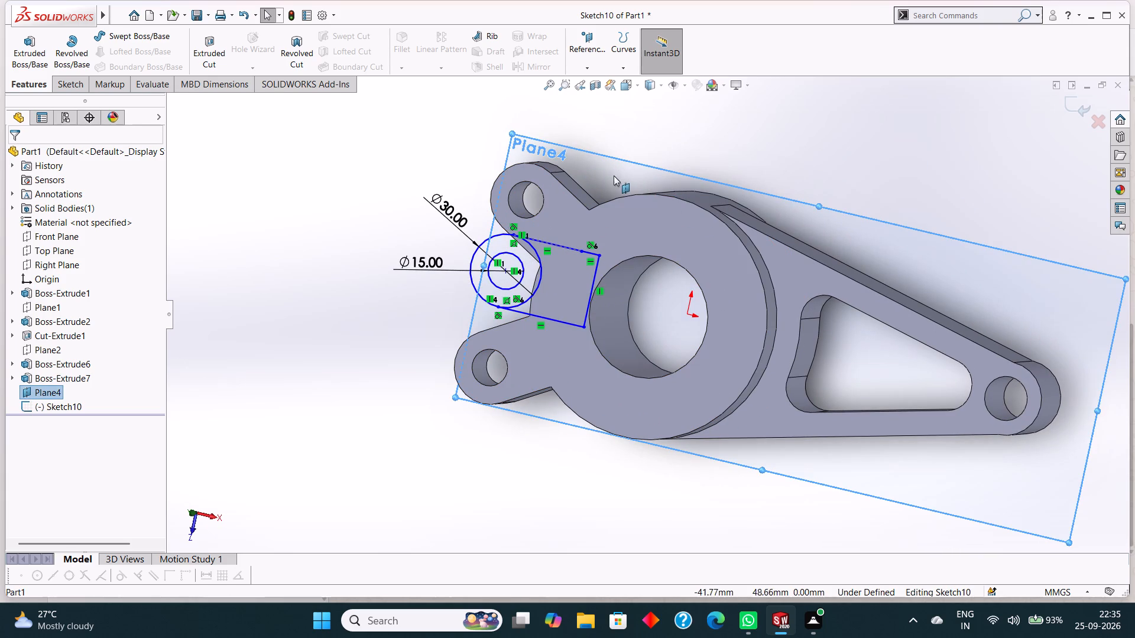
pyautogui.hotkey('ctrl', '8')
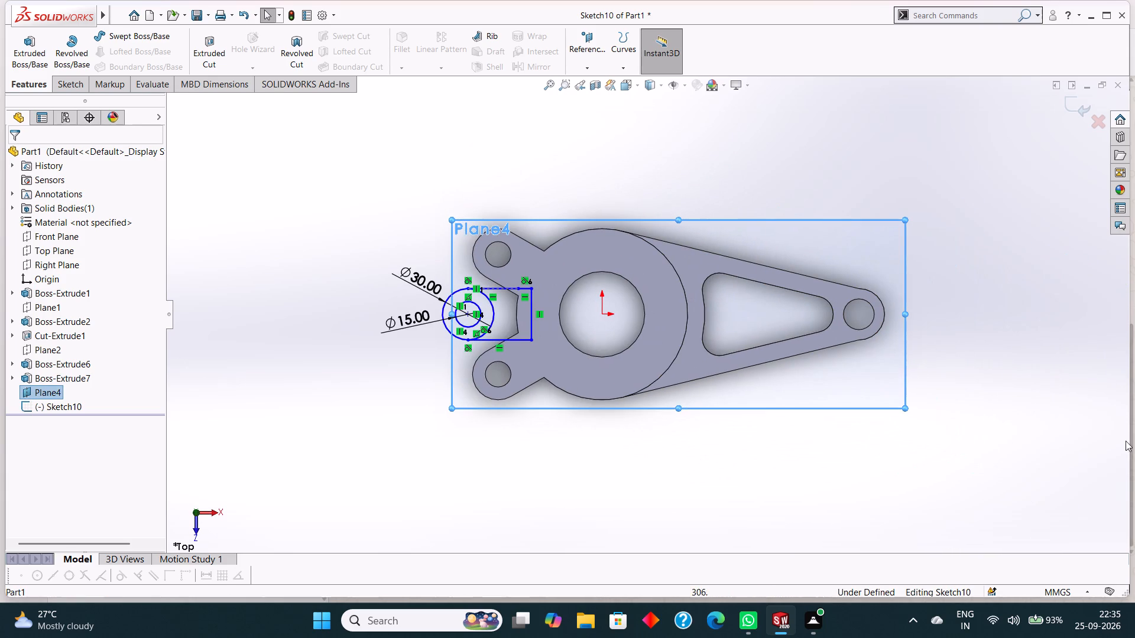
pyautogui.click(62, 80)
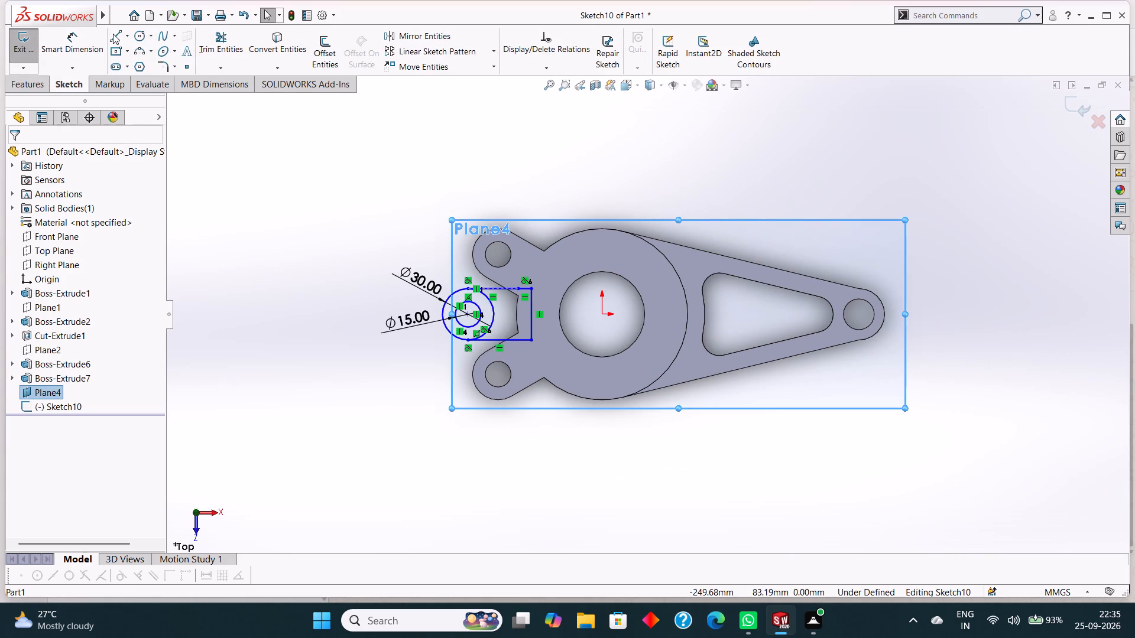
pyautogui.click(71, 38)
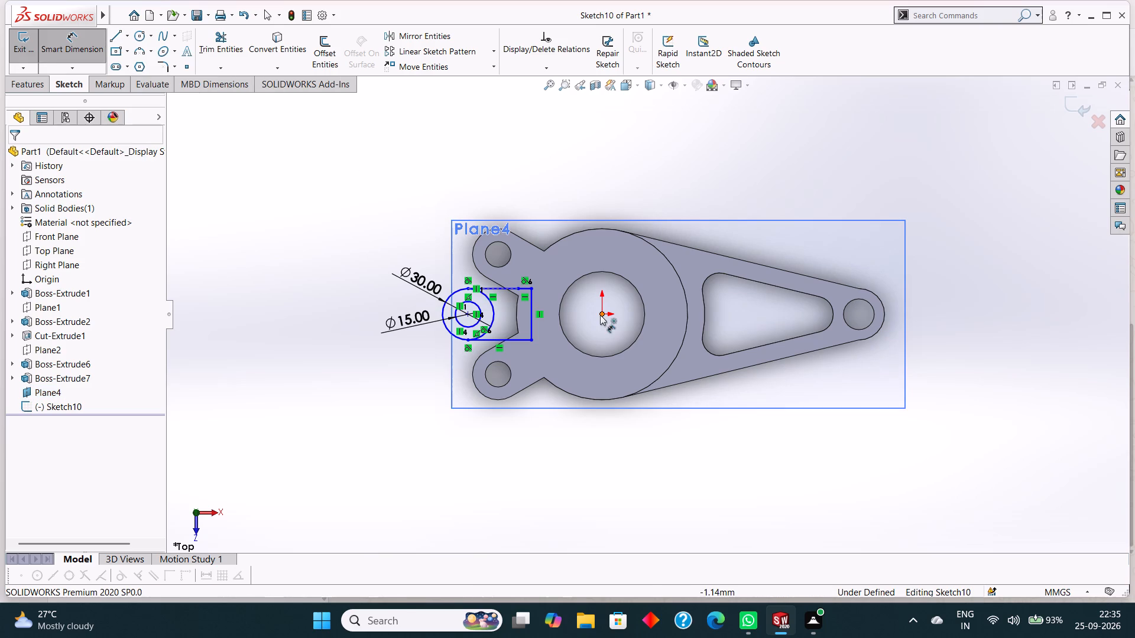
pyautogui.click(600, 315)
pyautogui.click(468, 313)
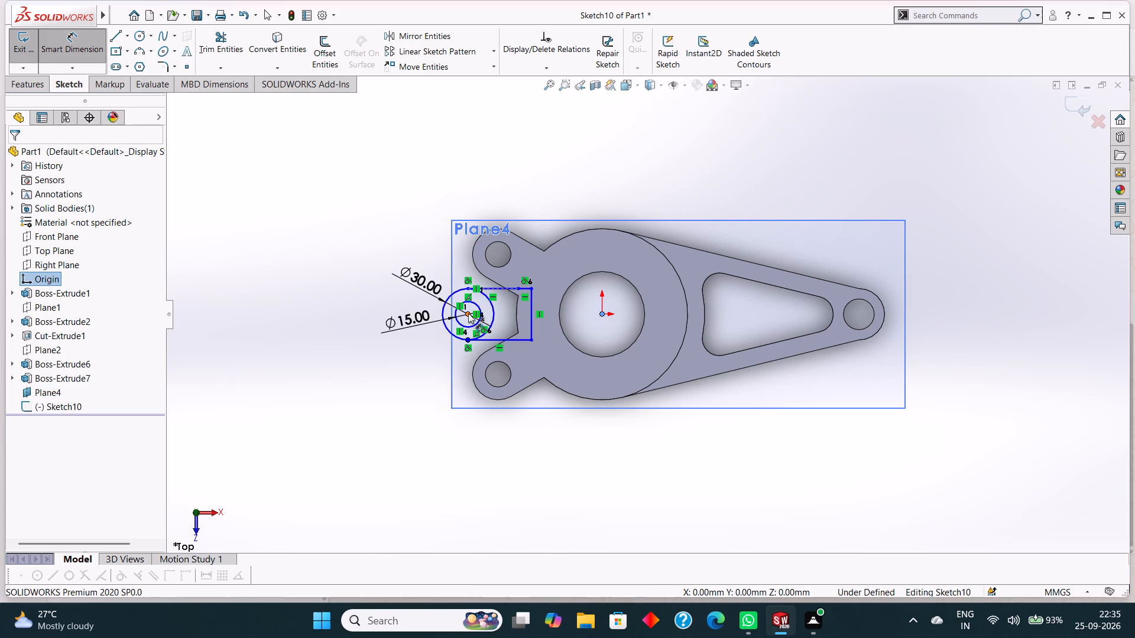
pyautogui.click(537, 431)
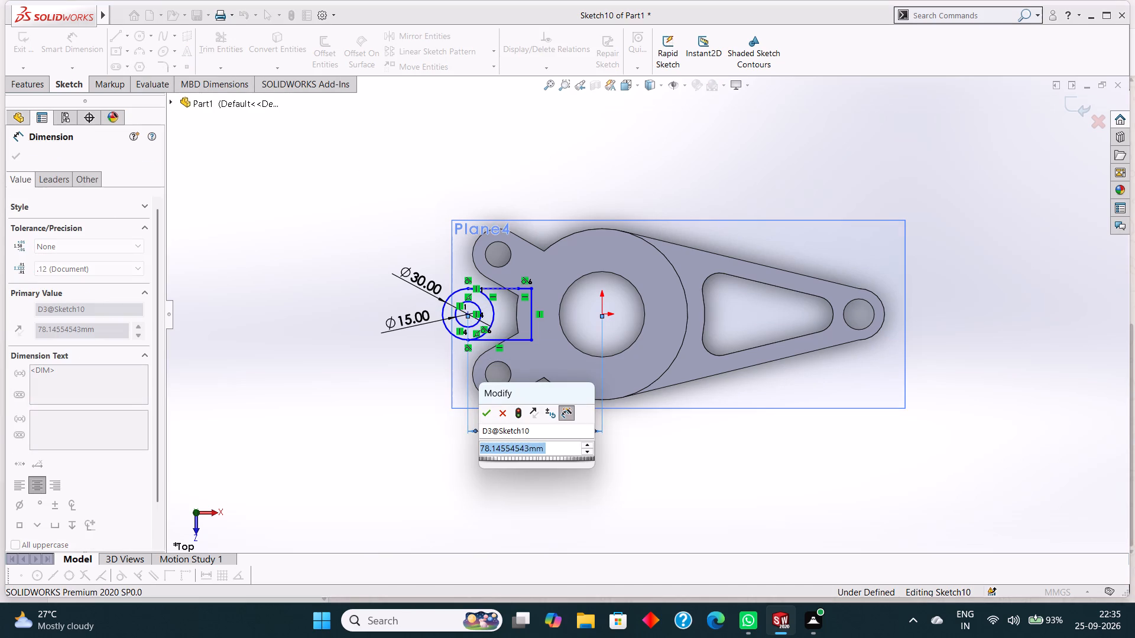
pyautogui.write('80')
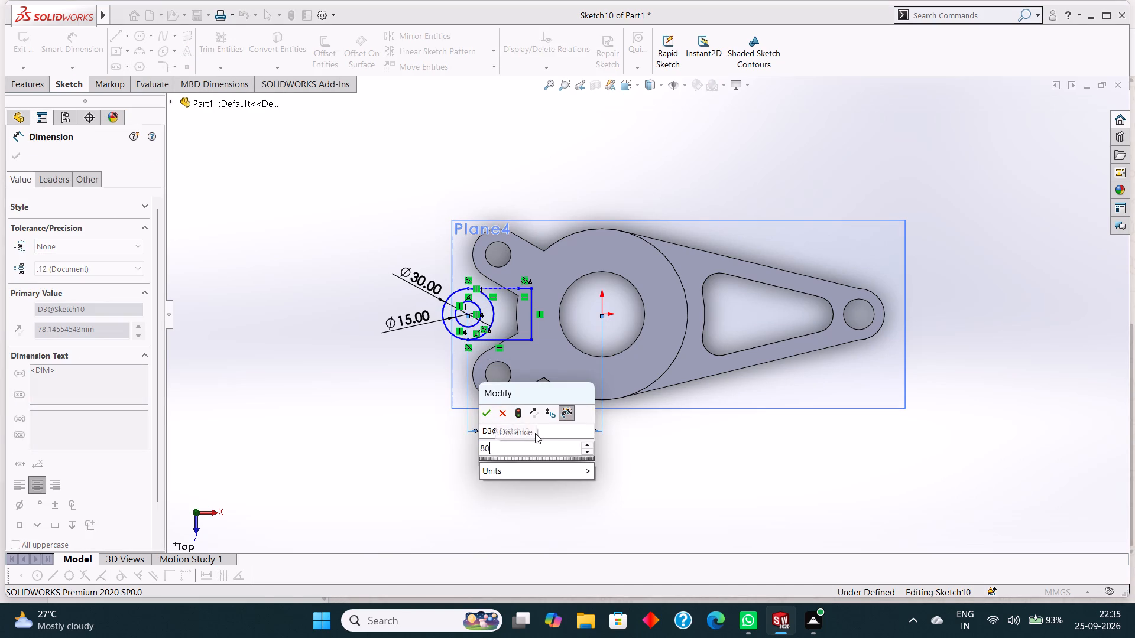
pyautogui.press('Return')
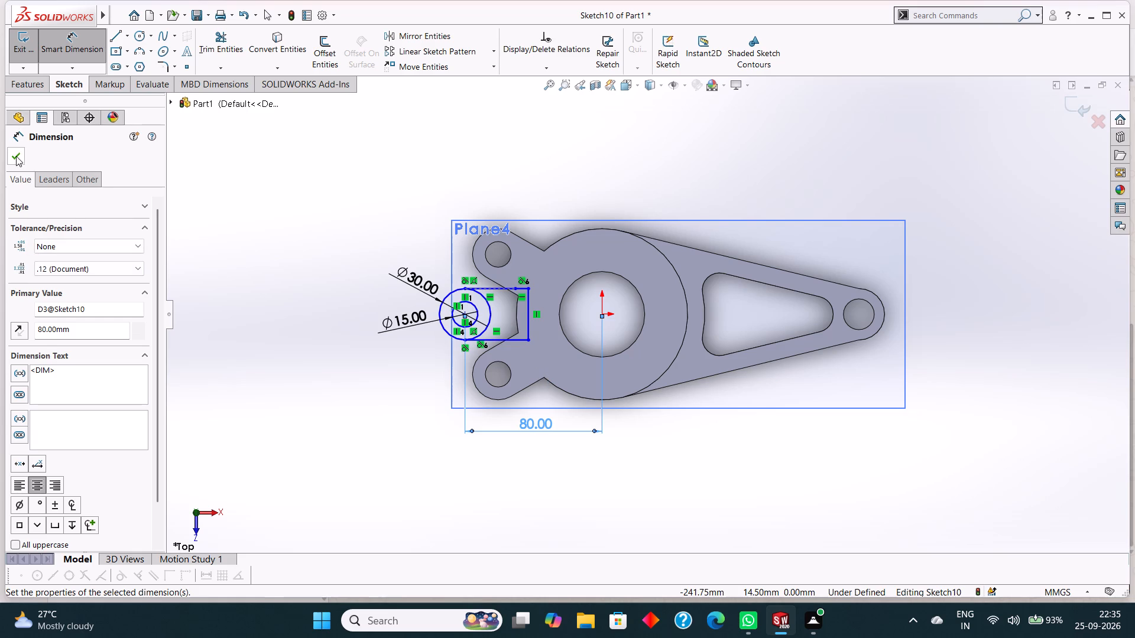
pyautogui.click(16, 157)
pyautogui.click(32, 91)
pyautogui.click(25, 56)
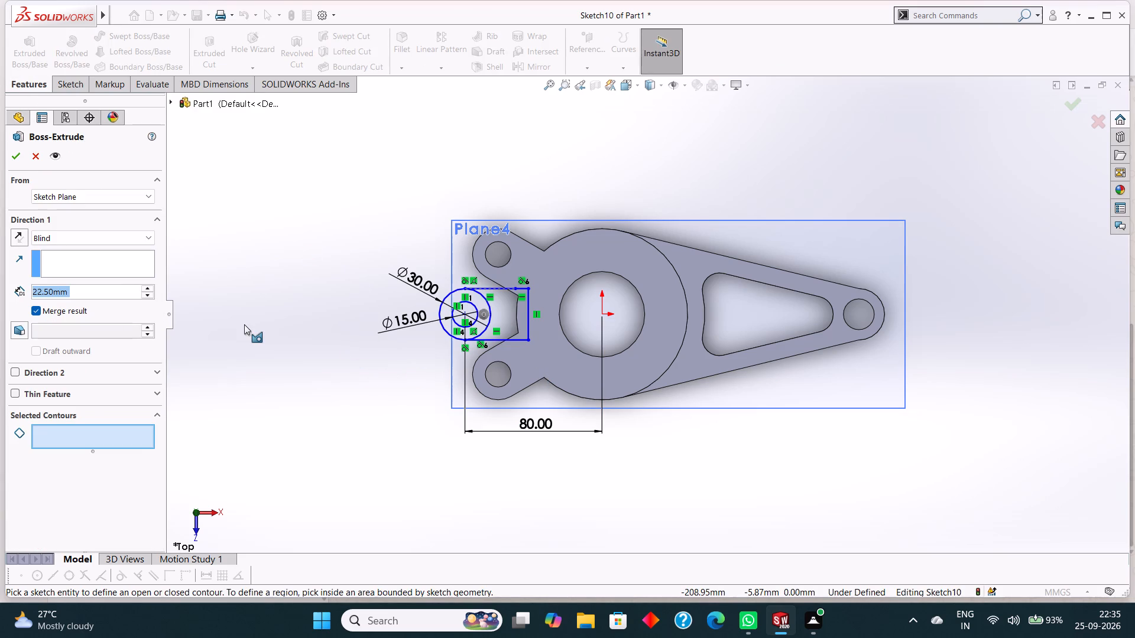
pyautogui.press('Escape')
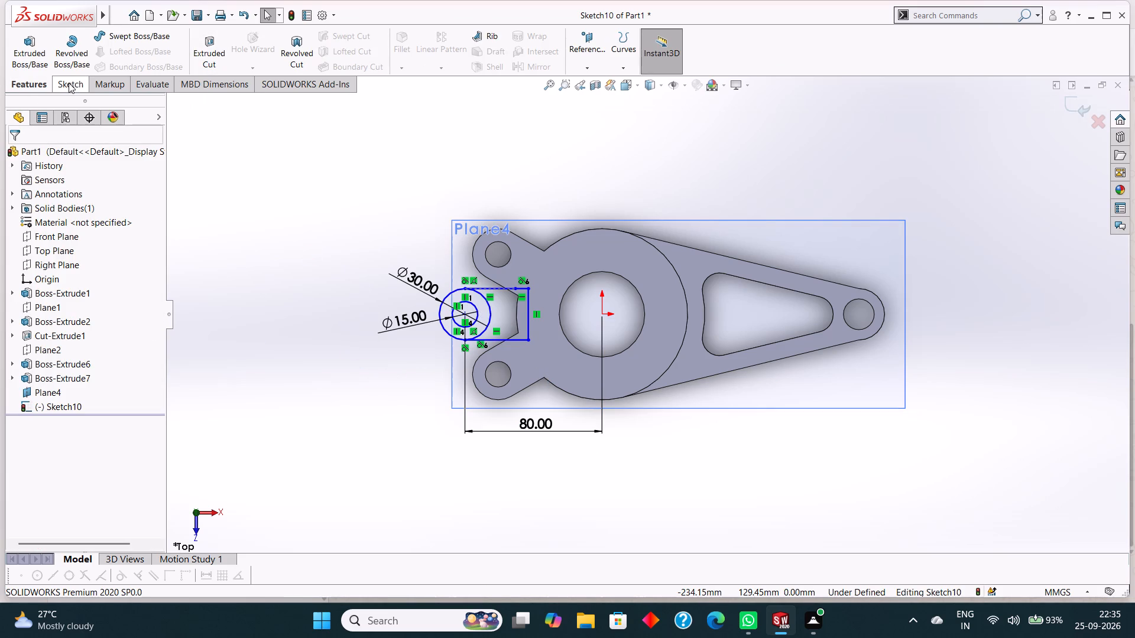
# Trim away the arc of the 30 mm circle facing the cylinder between the tangent lines, leaving a round-ended profile.
pyautogui.click(69, 83)
pyautogui.click(205, 40)
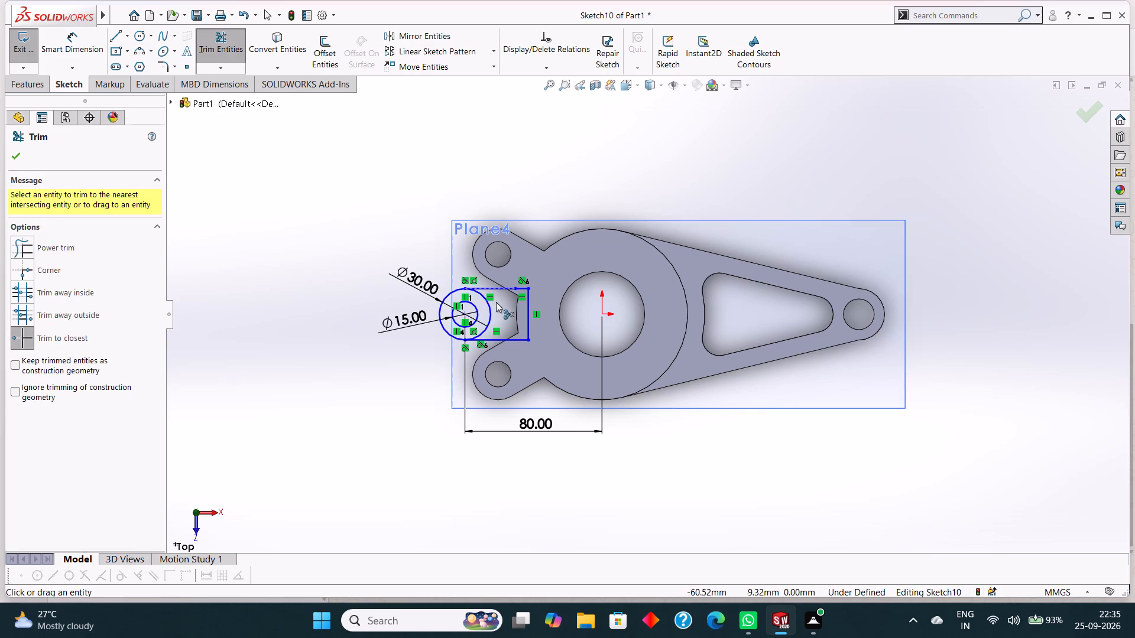
pyautogui.click(490, 306)
pyautogui.click(13, 161)
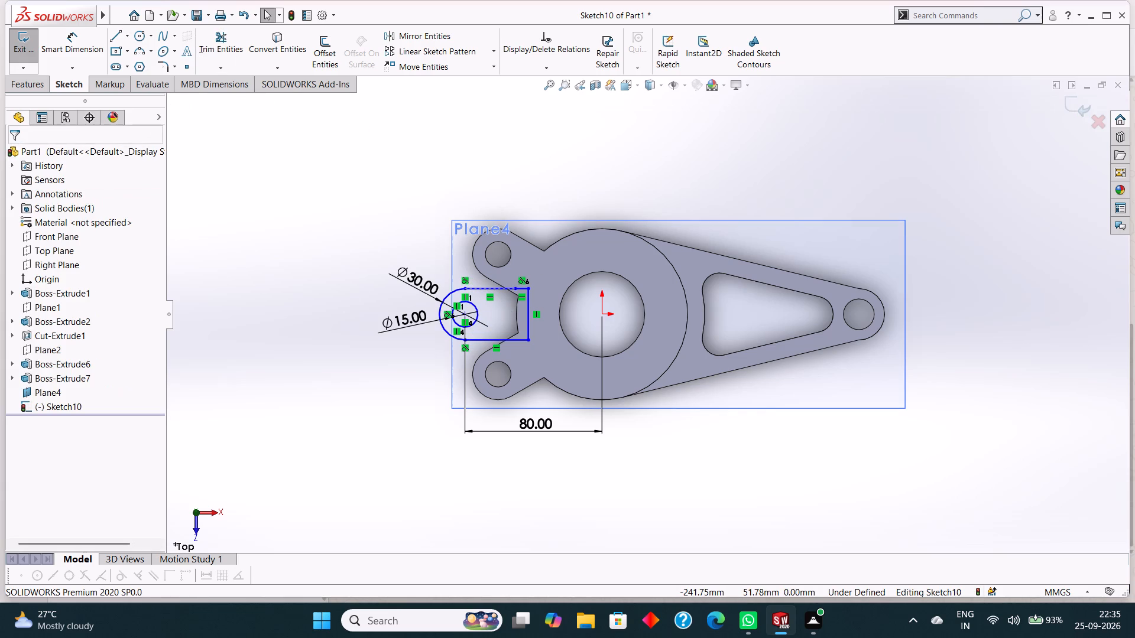
# Extrude the round-ended arm profile with its 15 mm hole as a 10 mm blind boss merged with the body.
pyautogui.click(27, 91)
pyautogui.click(37, 57)
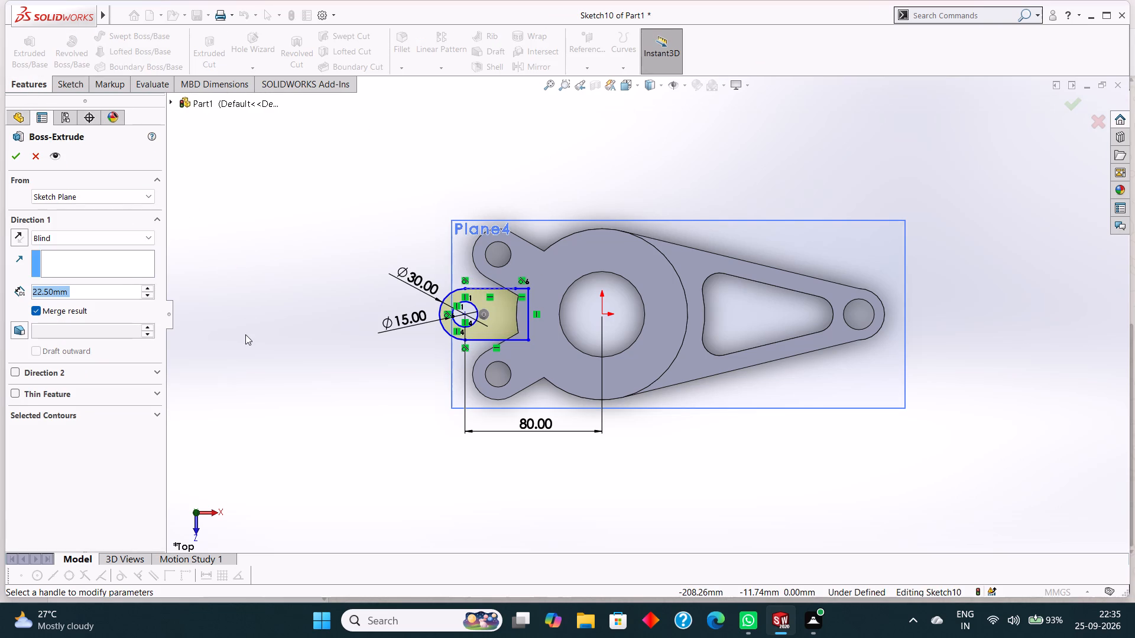
pyautogui.write('10')
pyautogui.press('Return')
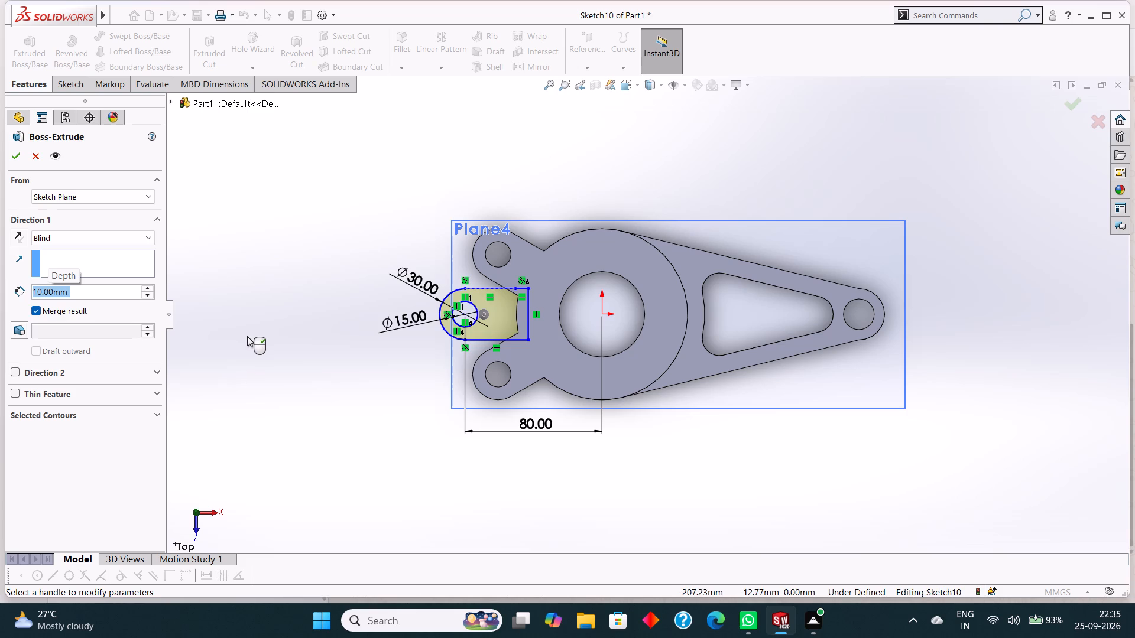
pyautogui.click(10, 159)
pyautogui.click(364, 360)
pyautogui.moveTo(414, 402); pyautogui.dragTo(445, 267, button='middle')
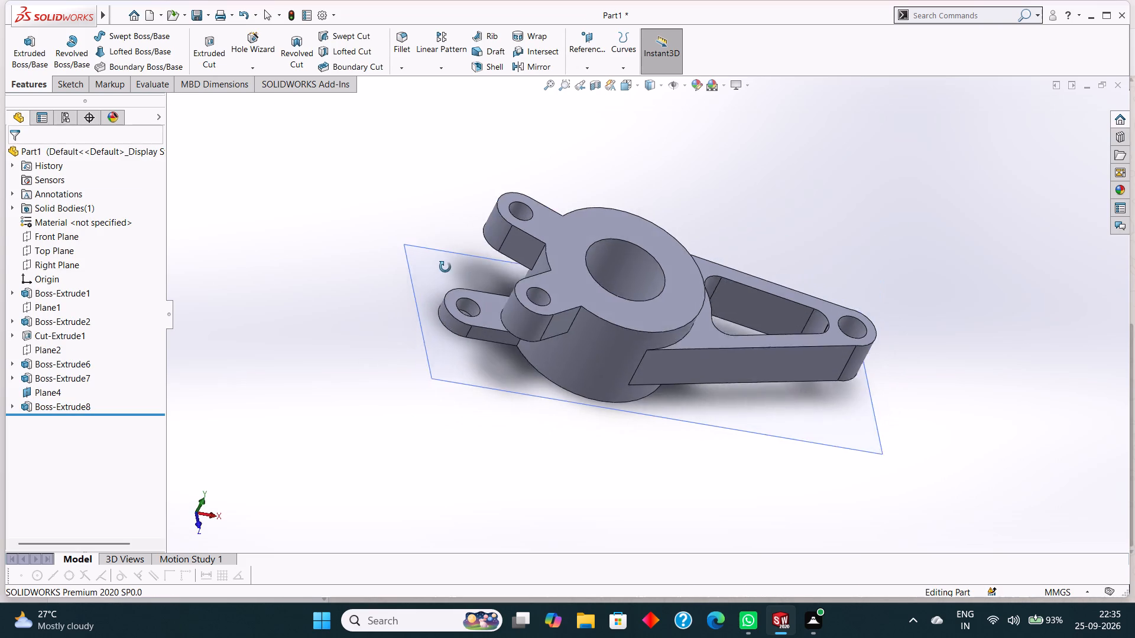
# Hide the reference plane Plane4 so only the solid part is shown.
pyautogui.moveTo(445, 267); pyautogui.dragTo(432, 331, button='middle')
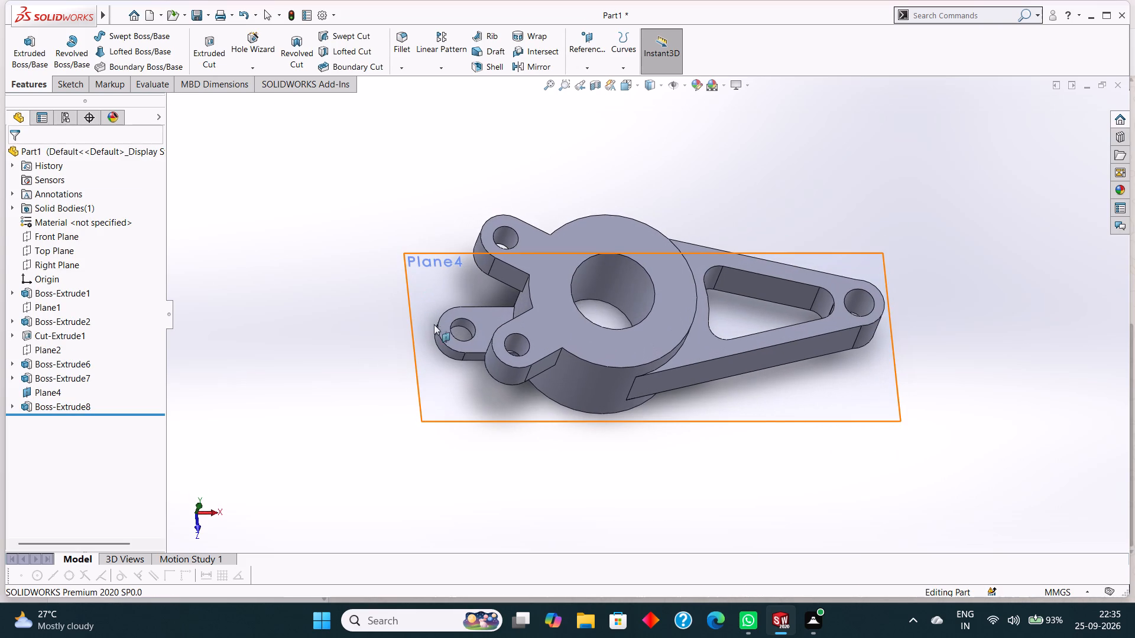
pyautogui.click(427, 270)
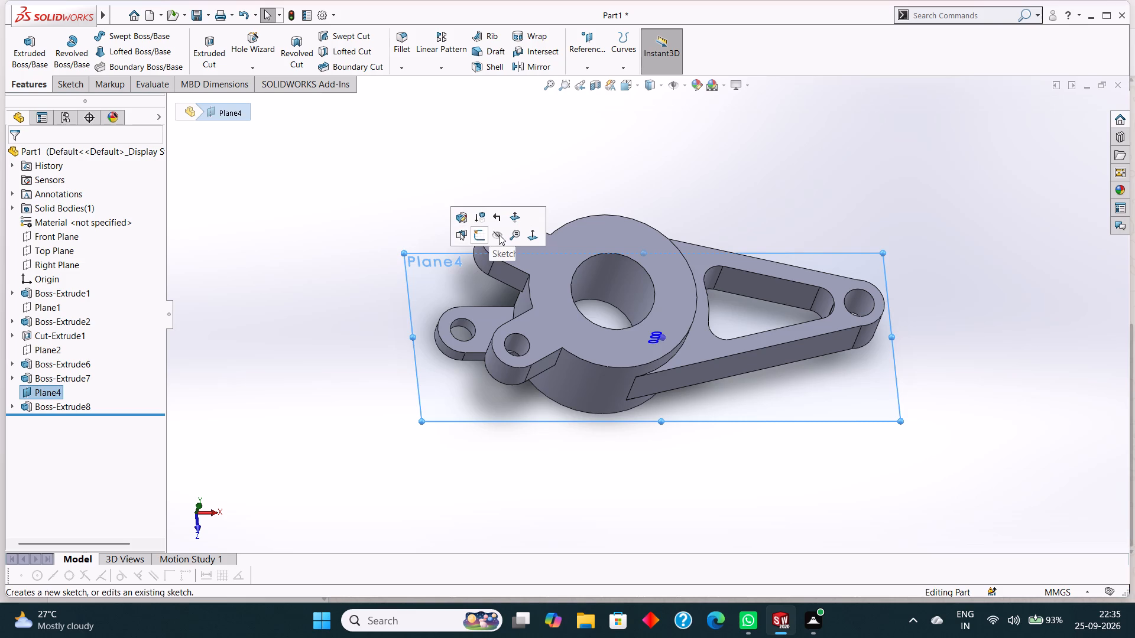
pyautogui.click(499, 235)
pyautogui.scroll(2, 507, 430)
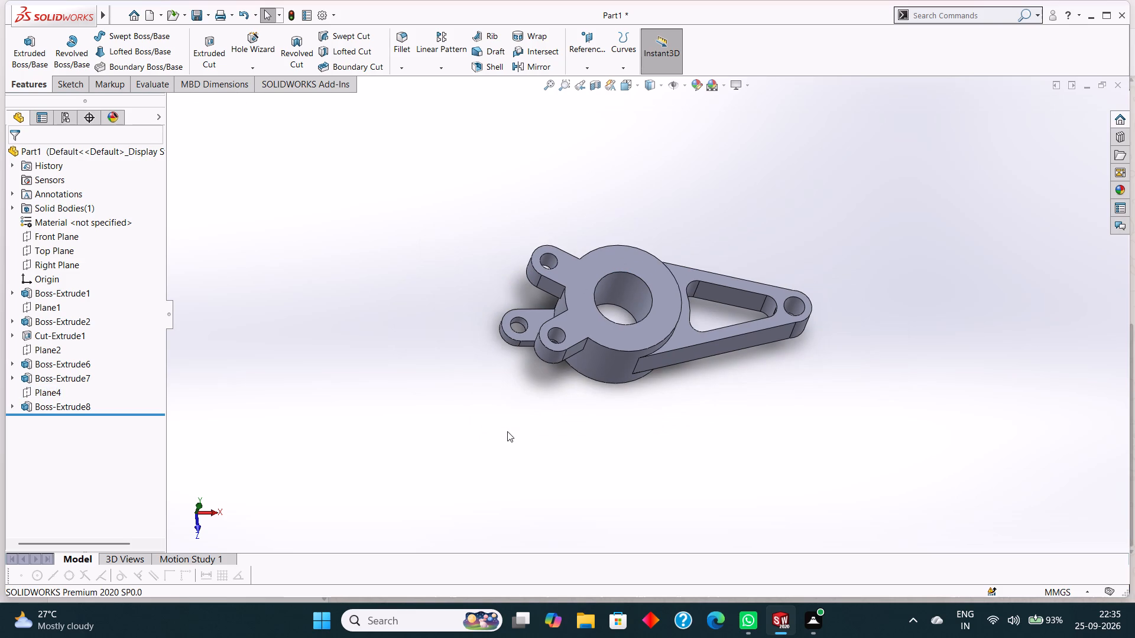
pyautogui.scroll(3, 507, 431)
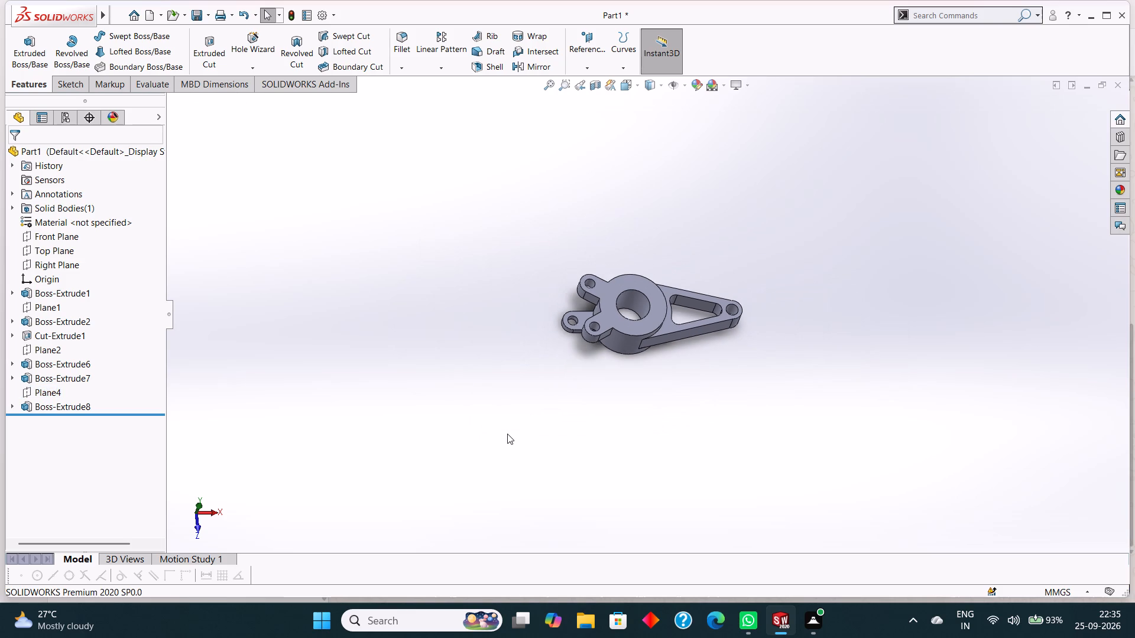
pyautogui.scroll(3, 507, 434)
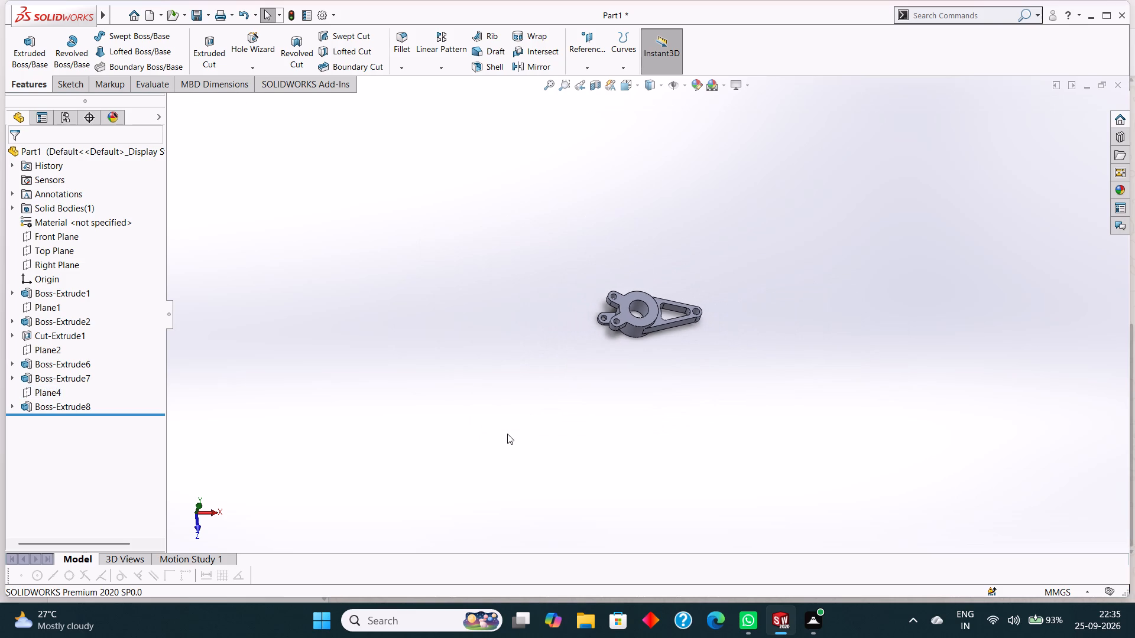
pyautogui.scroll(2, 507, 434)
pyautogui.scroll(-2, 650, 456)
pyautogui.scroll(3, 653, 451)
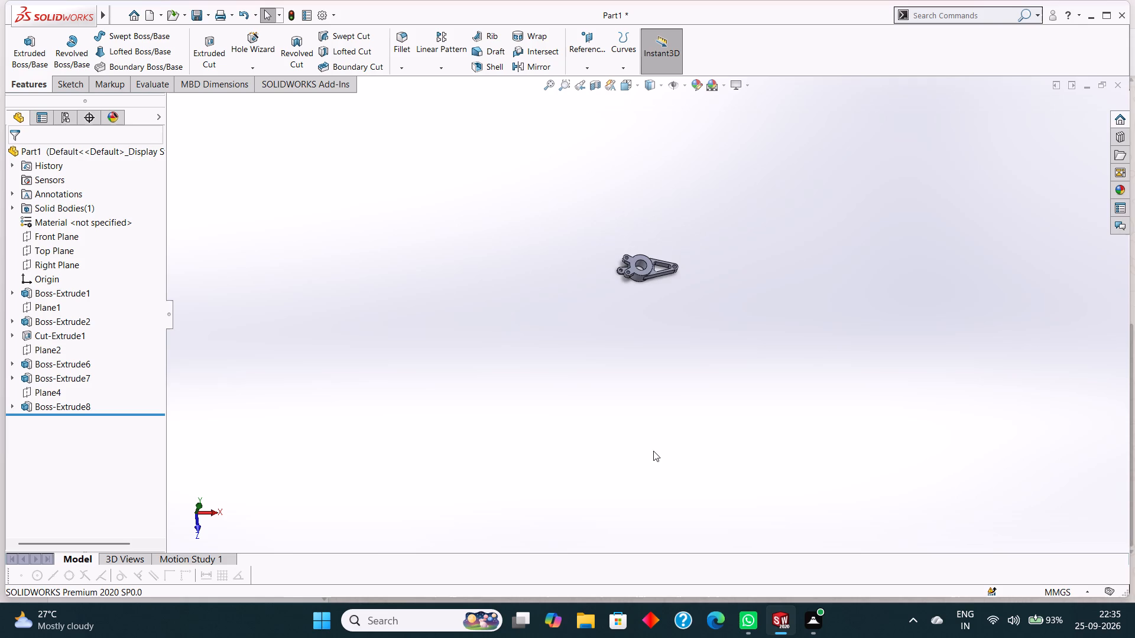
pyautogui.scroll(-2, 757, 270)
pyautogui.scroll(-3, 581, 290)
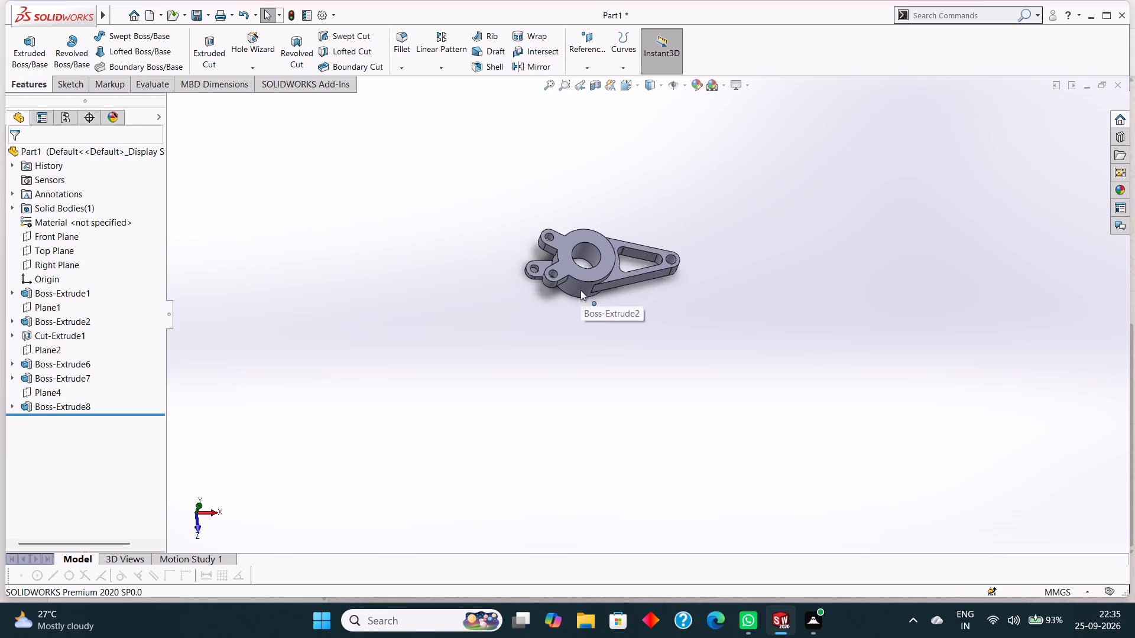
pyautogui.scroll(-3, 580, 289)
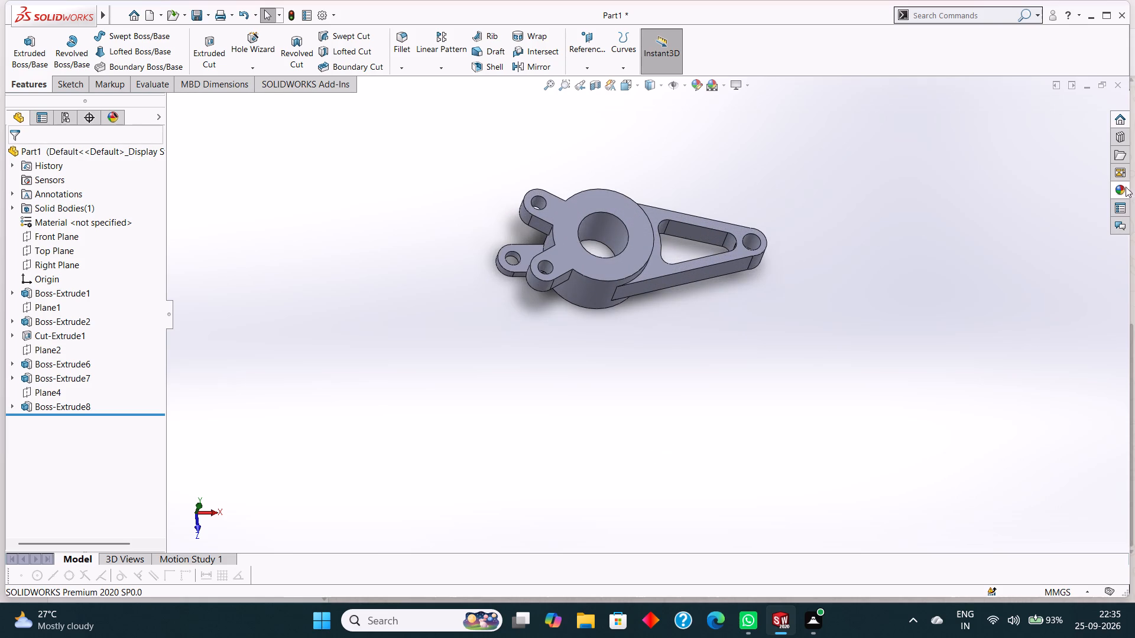
# Open the Metal category of the appearances library and browse to the polished aluminum and polished bronze samples.
pyautogui.click(1130, 188)
pyautogui.click(1117, 187)
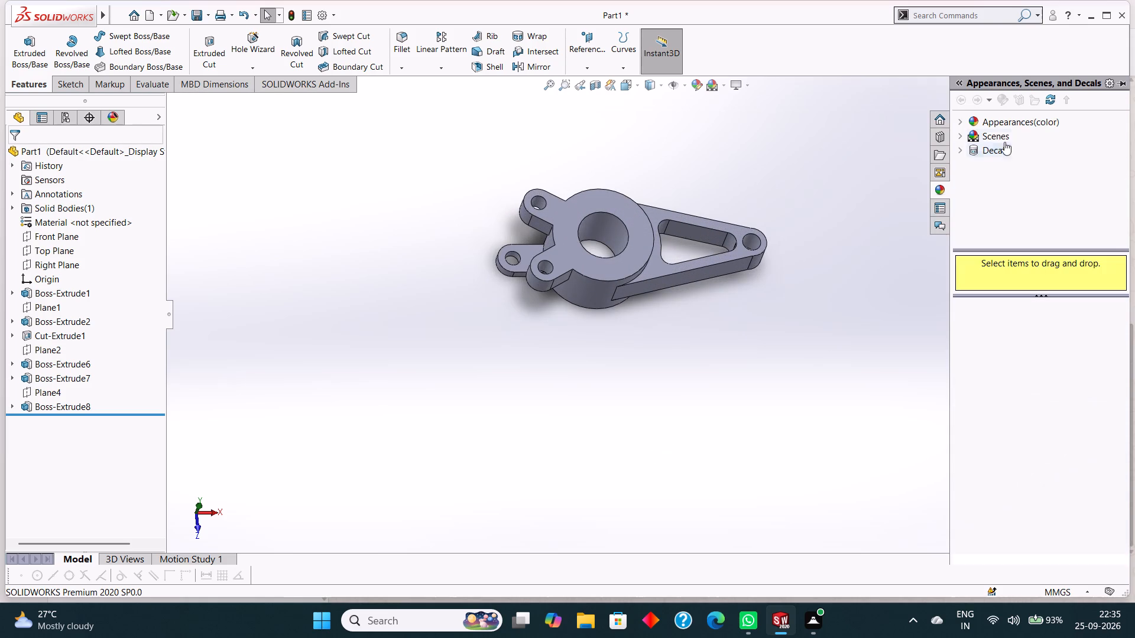
pyautogui.click(995, 122)
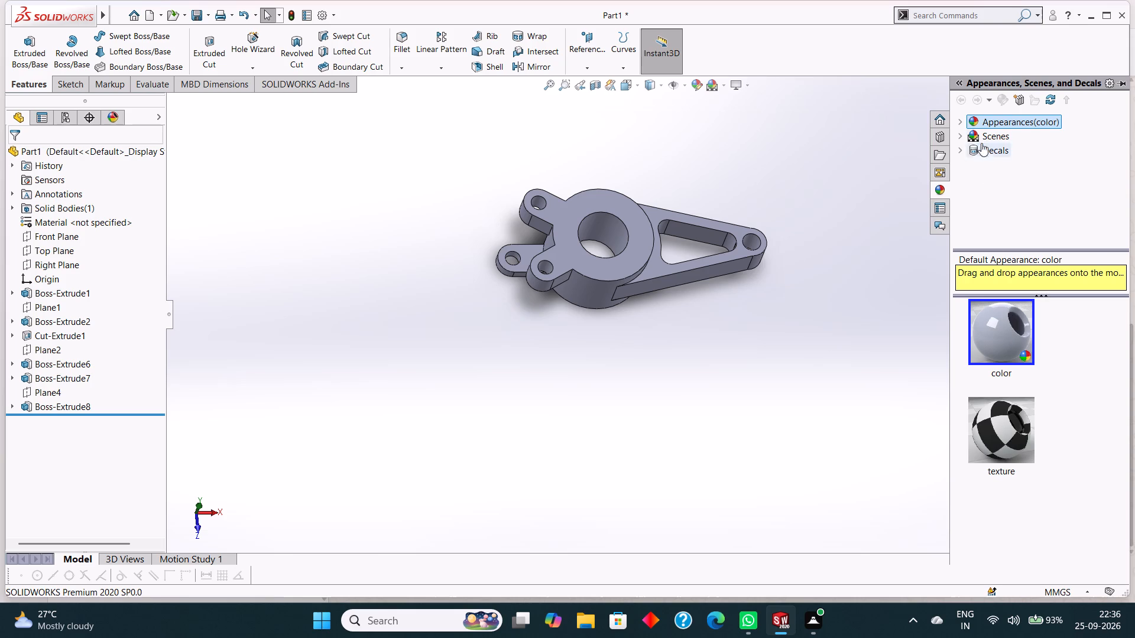
pyautogui.click(961, 120)
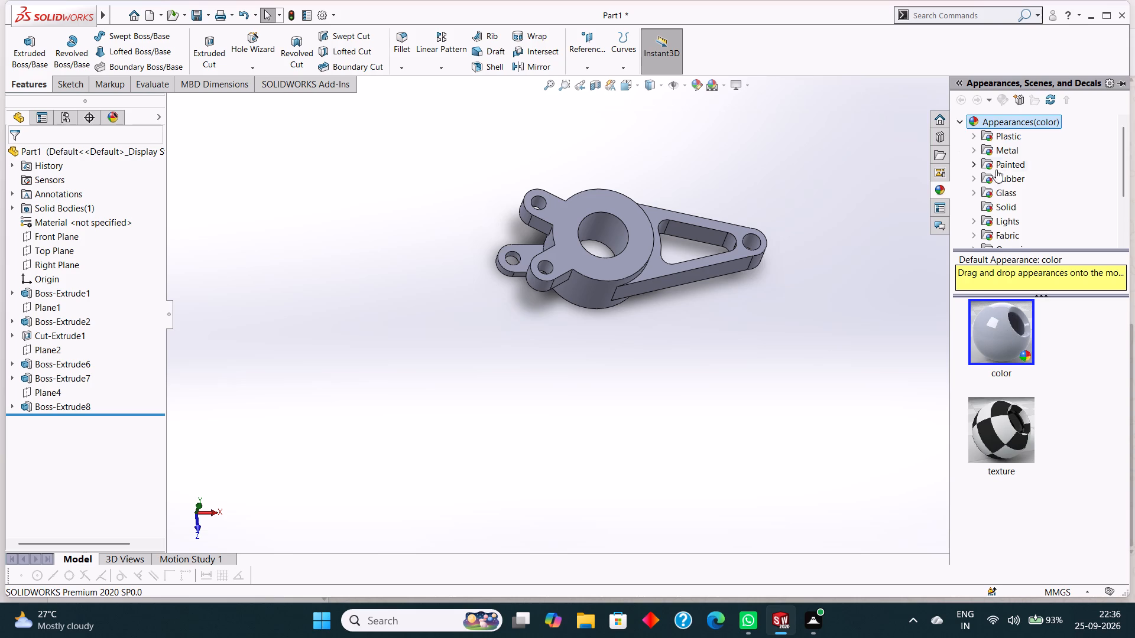
pyautogui.click(1000, 147)
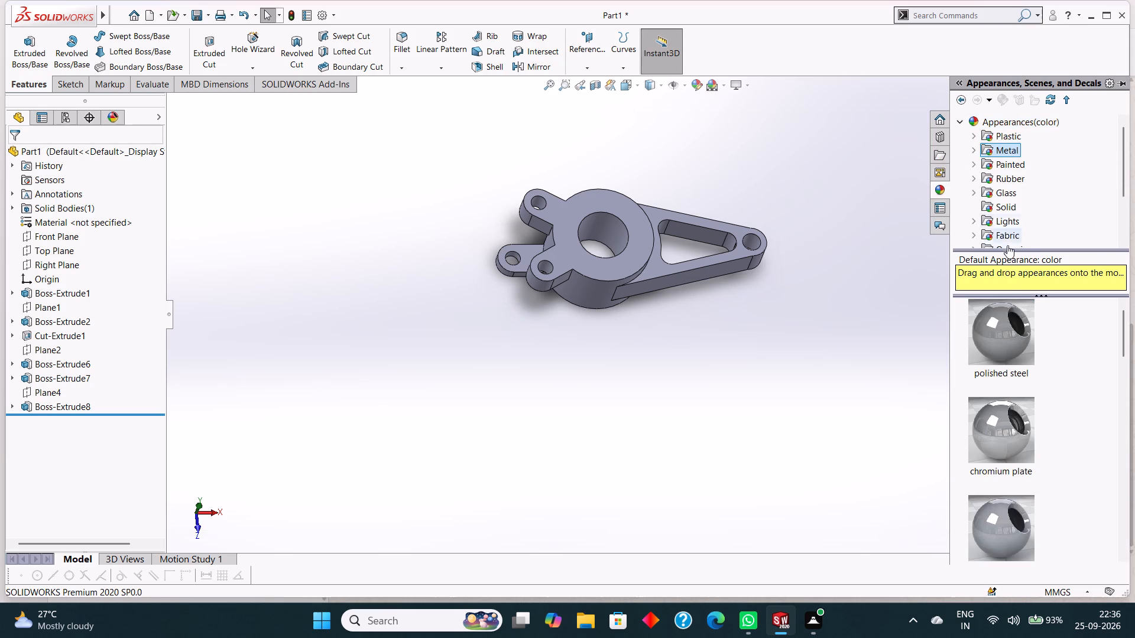
pyautogui.scroll(-1, 1009, 453)
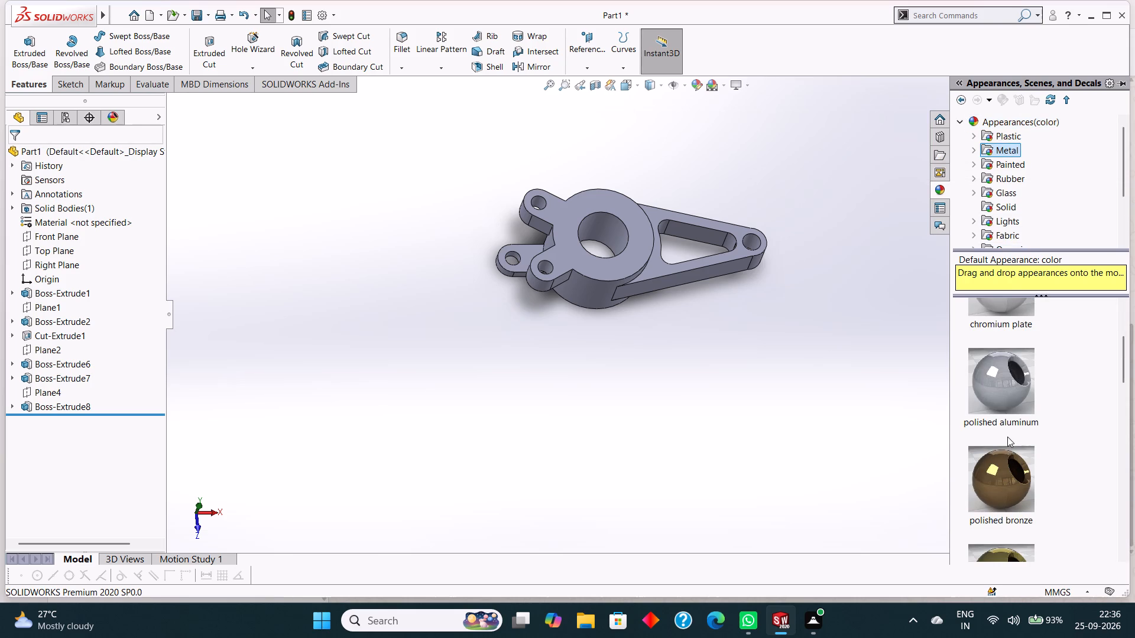
pyautogui.scroll(1, 1059, 439)
pyautogui.scroll(-1, 1042, 458)
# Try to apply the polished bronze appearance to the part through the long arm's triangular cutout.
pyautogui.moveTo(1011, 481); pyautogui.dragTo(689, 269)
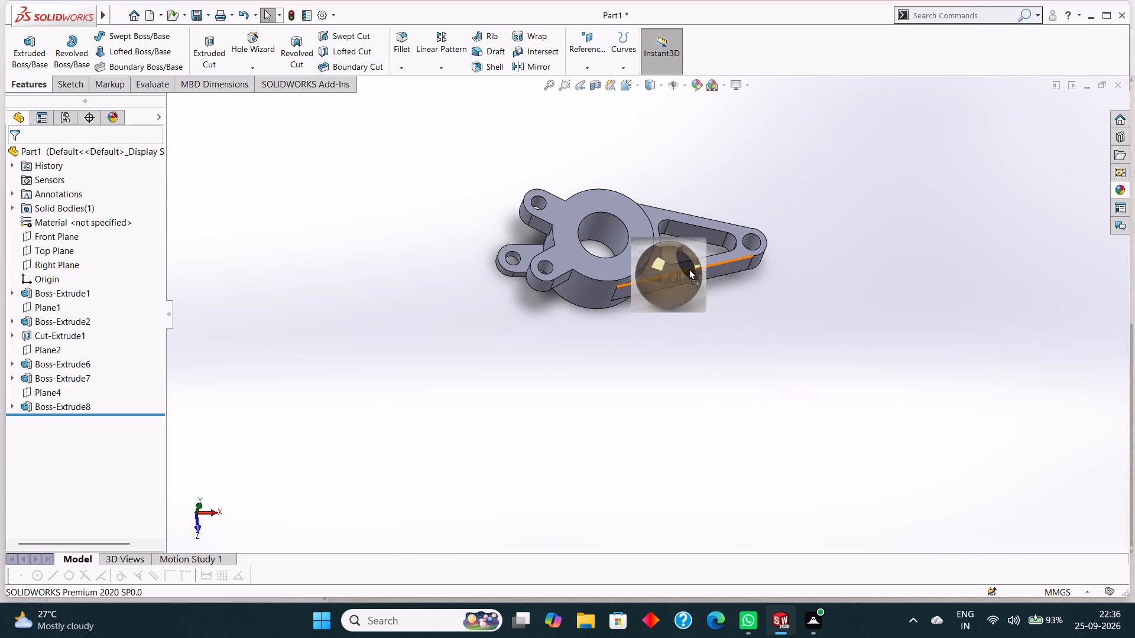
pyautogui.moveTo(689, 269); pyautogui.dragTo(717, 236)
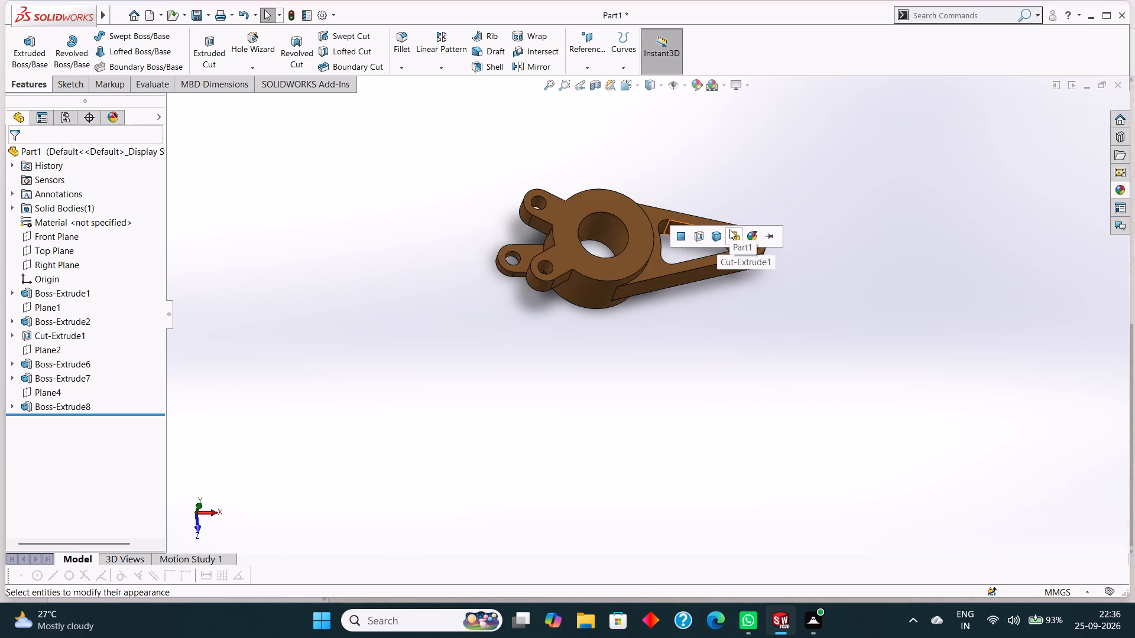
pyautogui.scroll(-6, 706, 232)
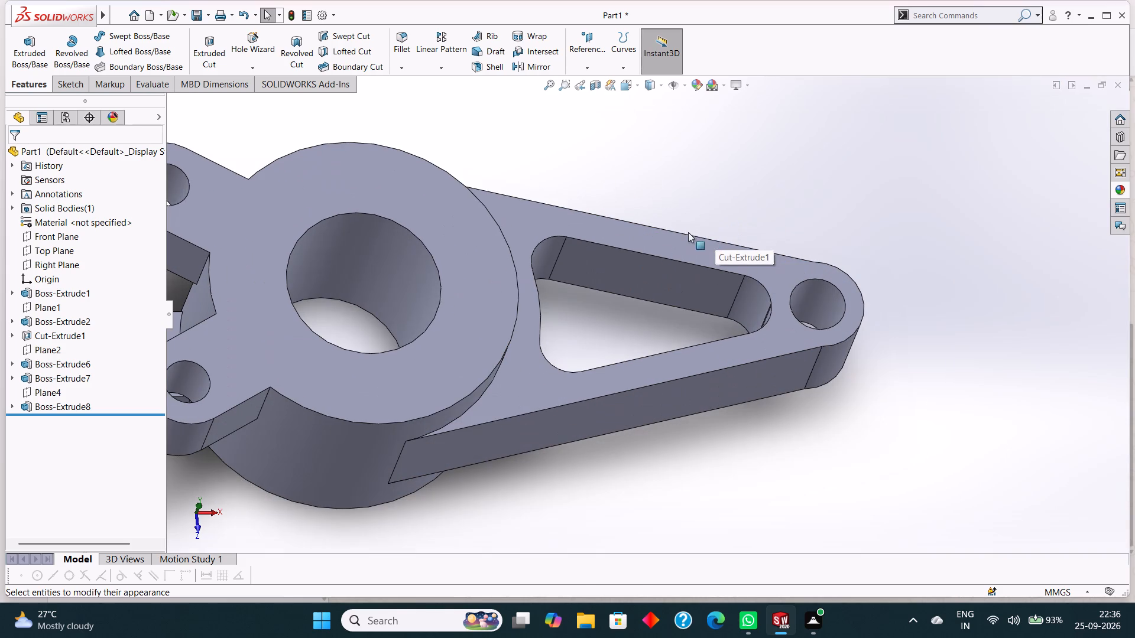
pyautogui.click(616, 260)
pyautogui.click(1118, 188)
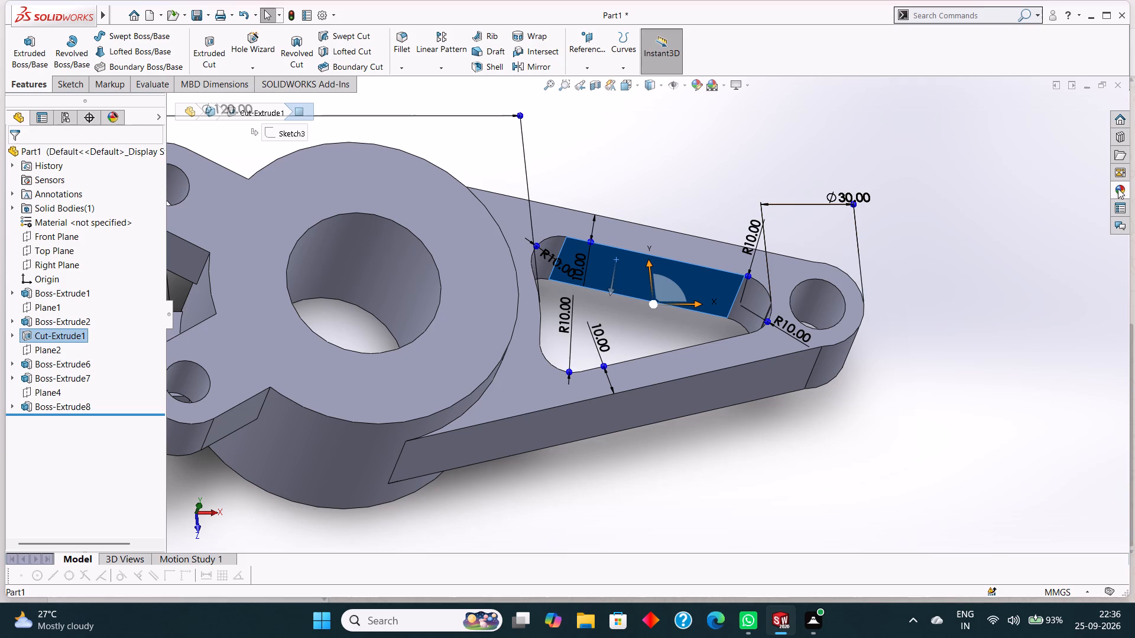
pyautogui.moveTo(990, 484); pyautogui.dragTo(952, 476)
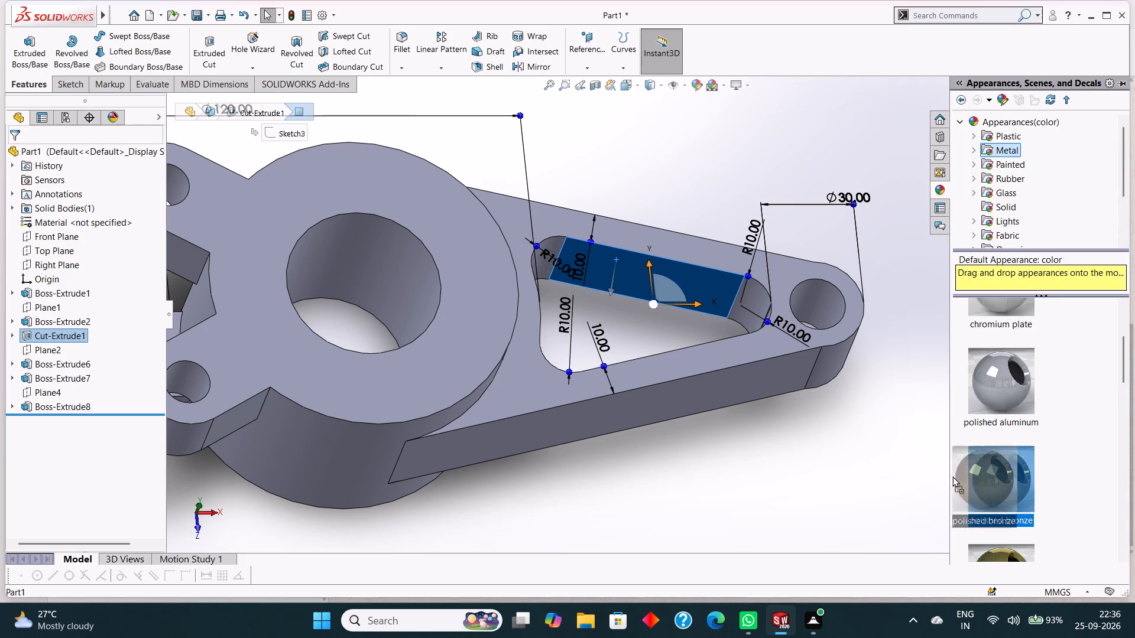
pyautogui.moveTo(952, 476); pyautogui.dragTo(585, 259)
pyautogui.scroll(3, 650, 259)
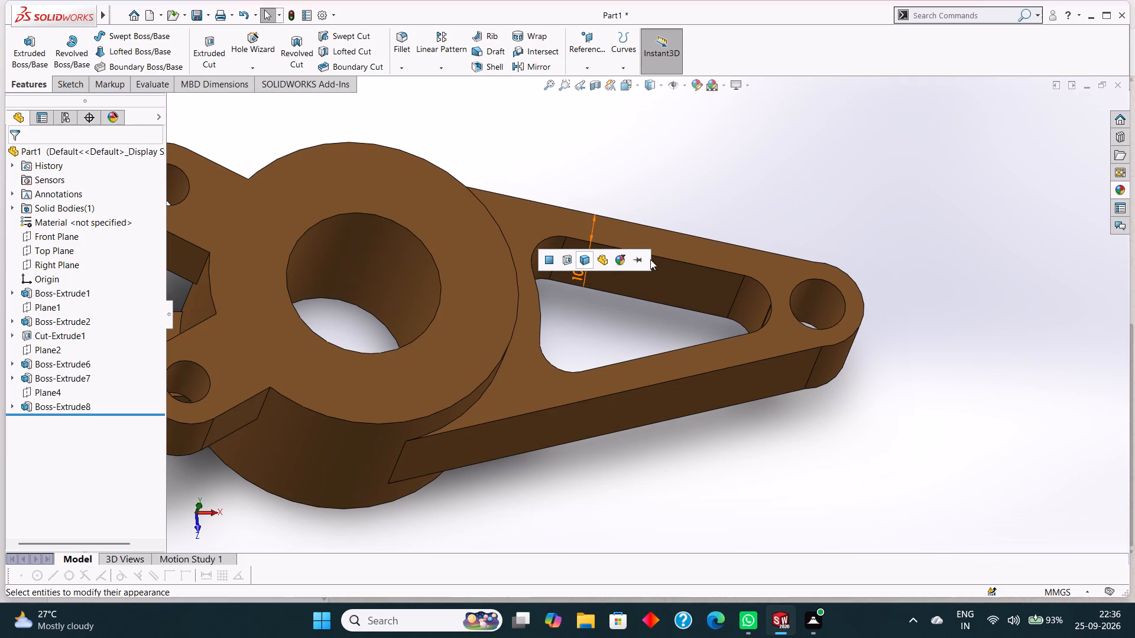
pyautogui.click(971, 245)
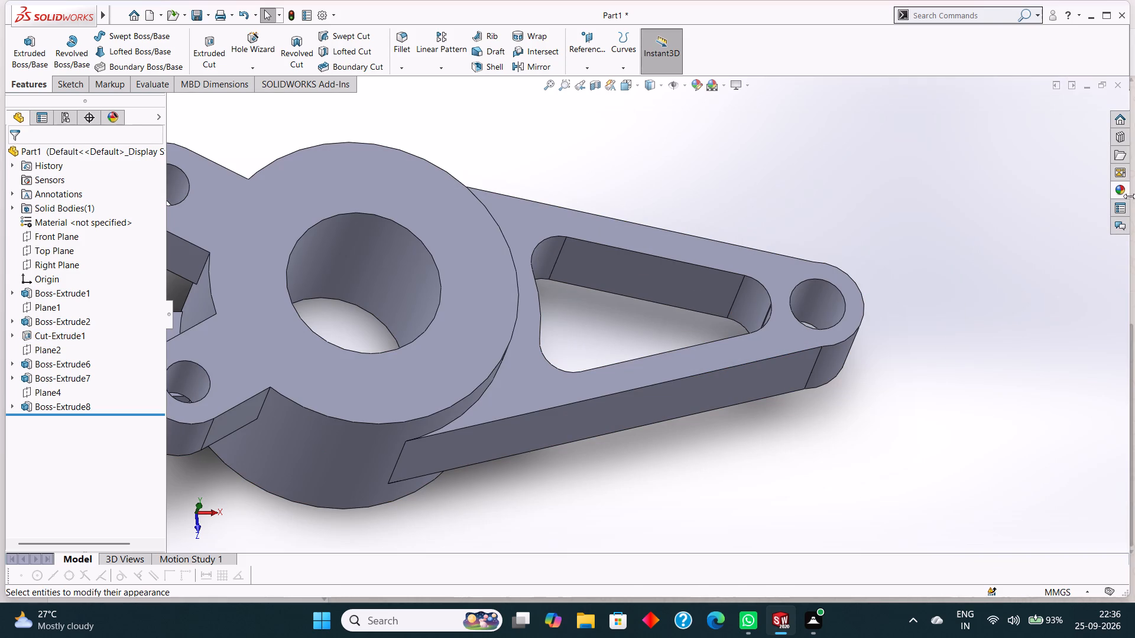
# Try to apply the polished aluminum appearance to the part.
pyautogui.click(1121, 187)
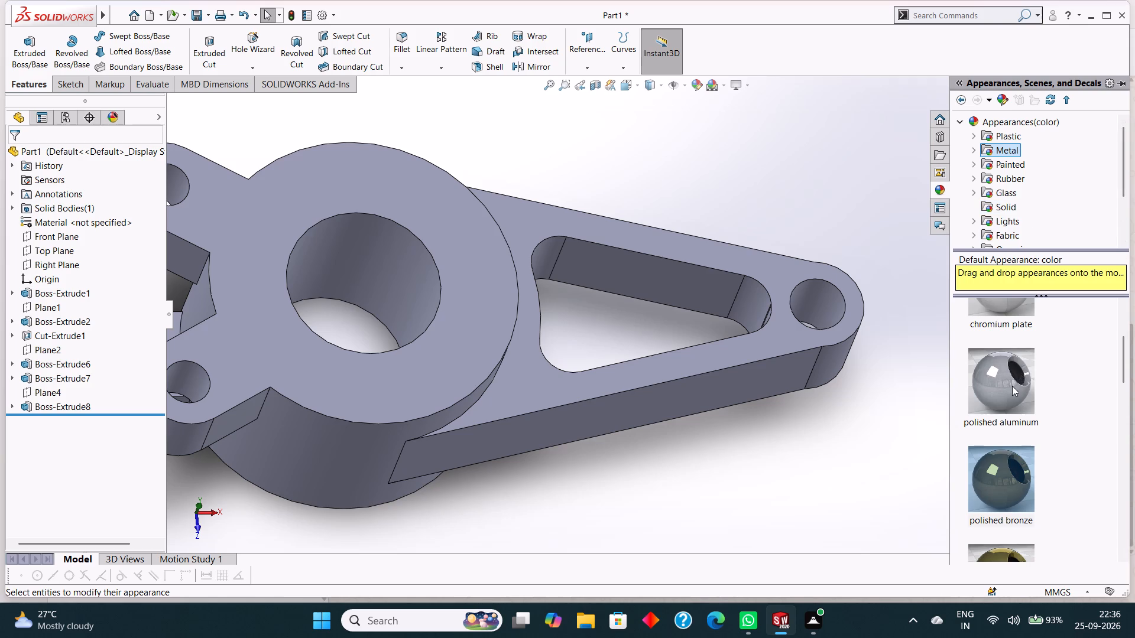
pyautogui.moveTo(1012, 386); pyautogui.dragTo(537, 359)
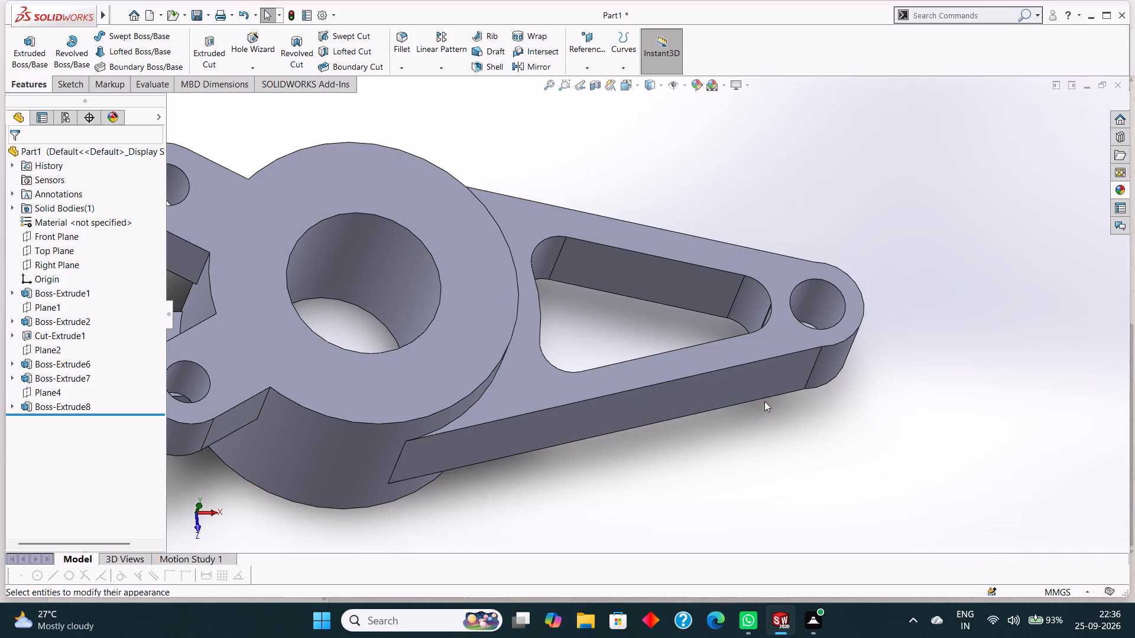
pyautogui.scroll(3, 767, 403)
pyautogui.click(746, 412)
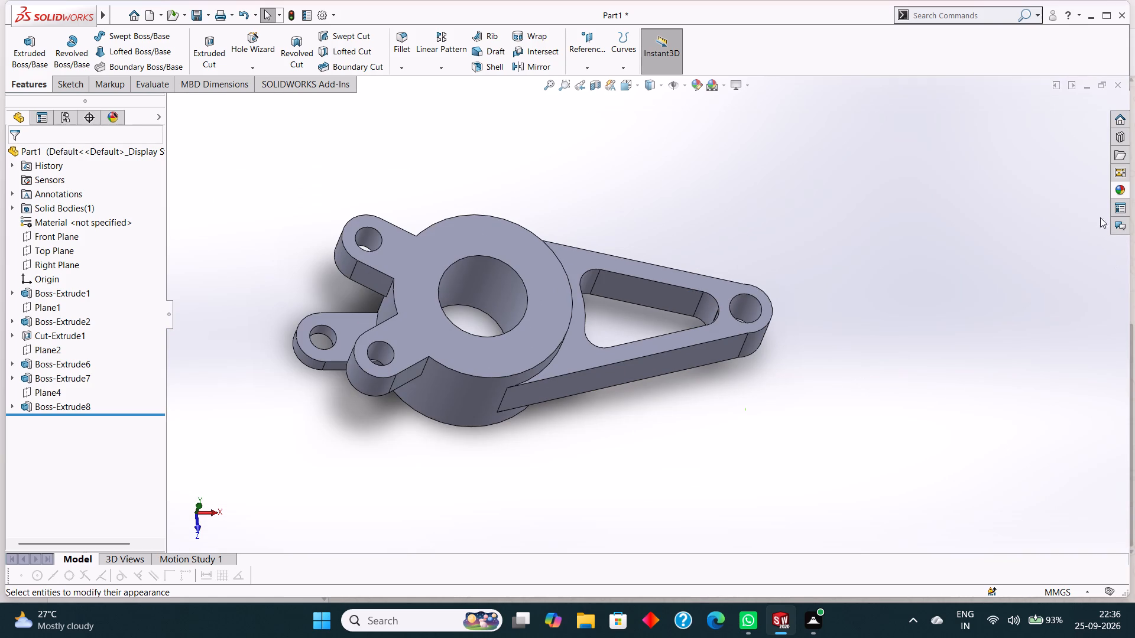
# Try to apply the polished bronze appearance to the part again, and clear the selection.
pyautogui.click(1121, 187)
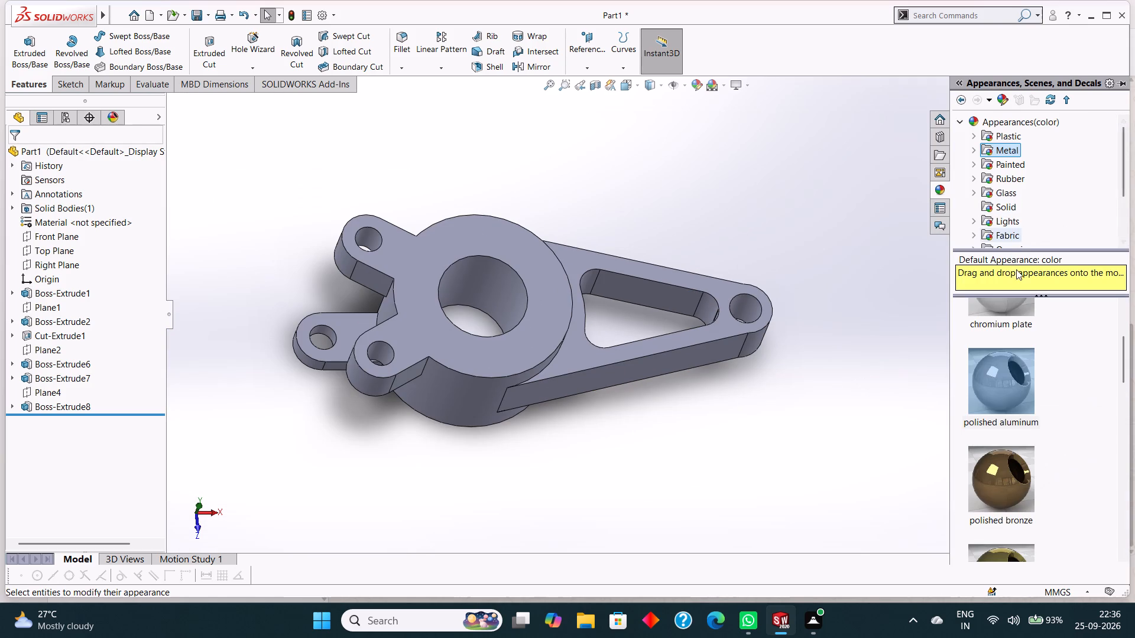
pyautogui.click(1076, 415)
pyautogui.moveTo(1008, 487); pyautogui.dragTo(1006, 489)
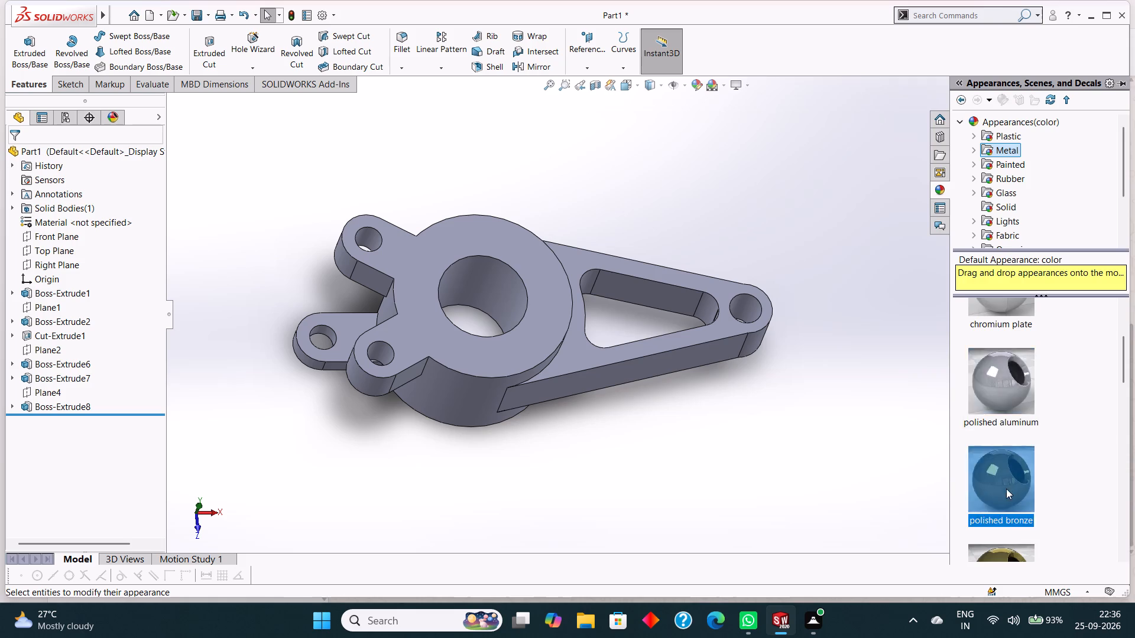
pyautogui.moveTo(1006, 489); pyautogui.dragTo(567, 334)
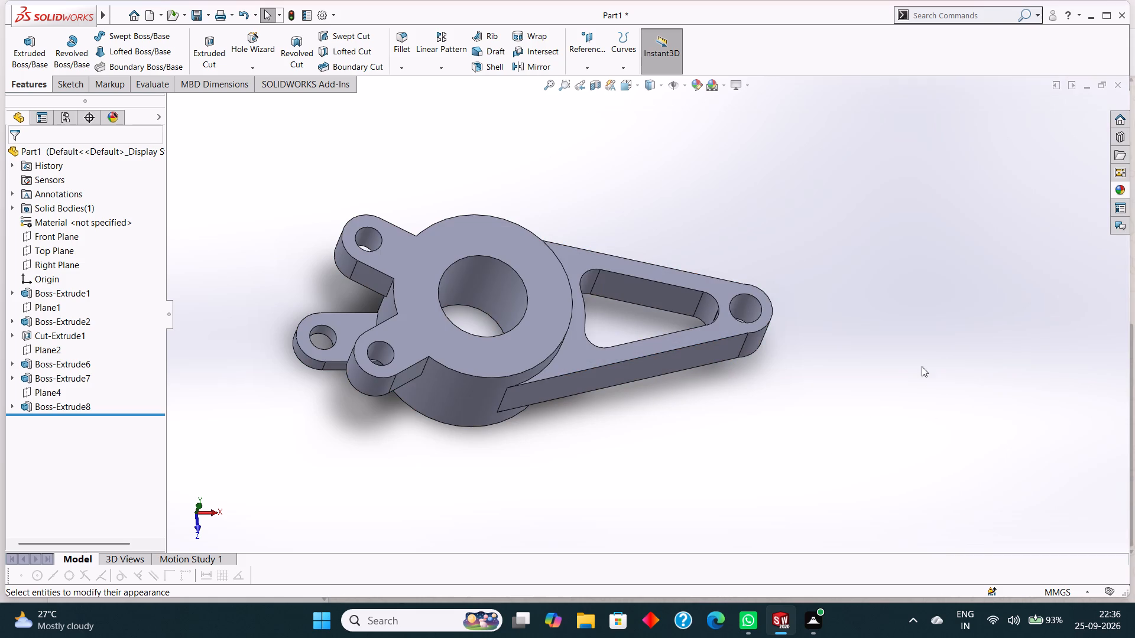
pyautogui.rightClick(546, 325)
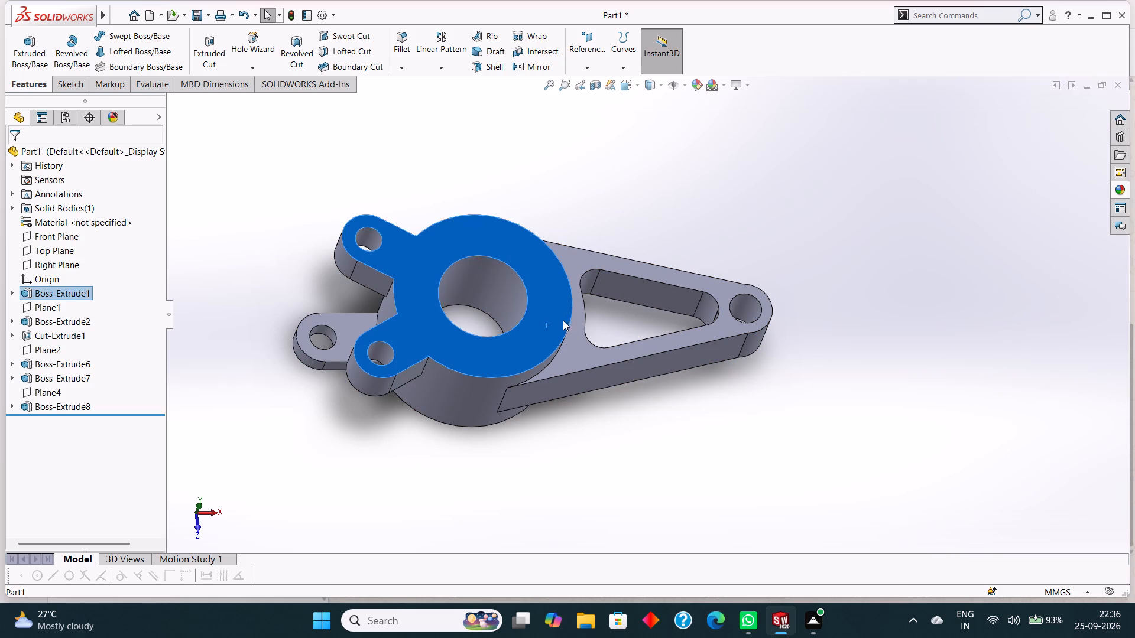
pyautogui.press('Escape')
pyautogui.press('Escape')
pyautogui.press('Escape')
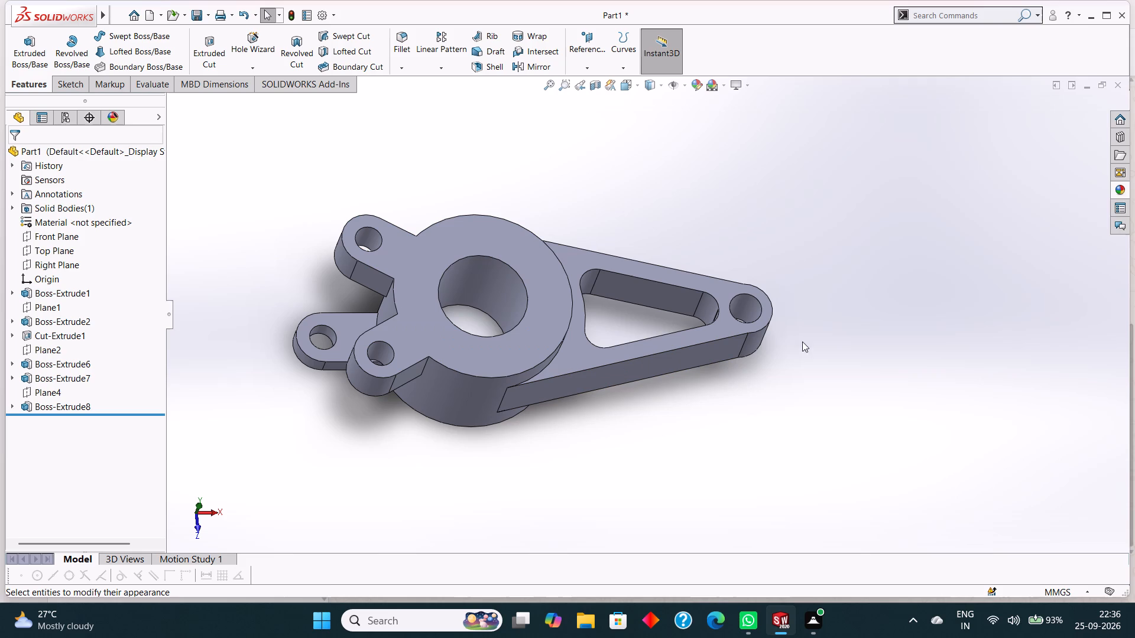
# Apply the polished aluminum metal appearance to the whole body via the long arm's face.
pyautogui.click(1121, 188)
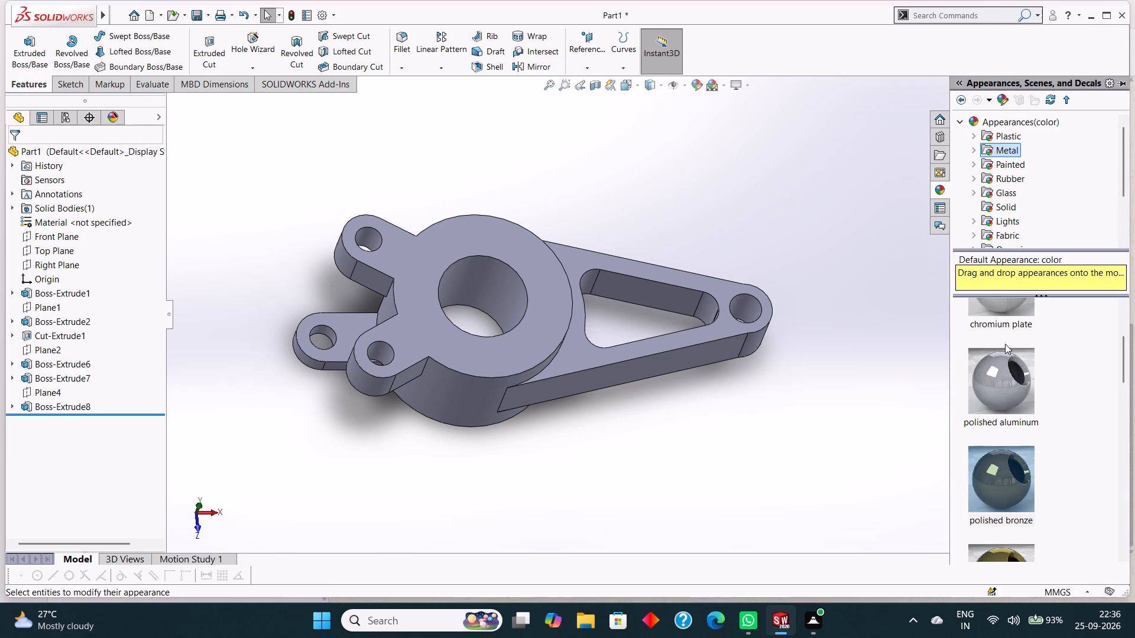
pyautogui.moveTo(1001, 373); pyautogui.dragTo(716, 344)
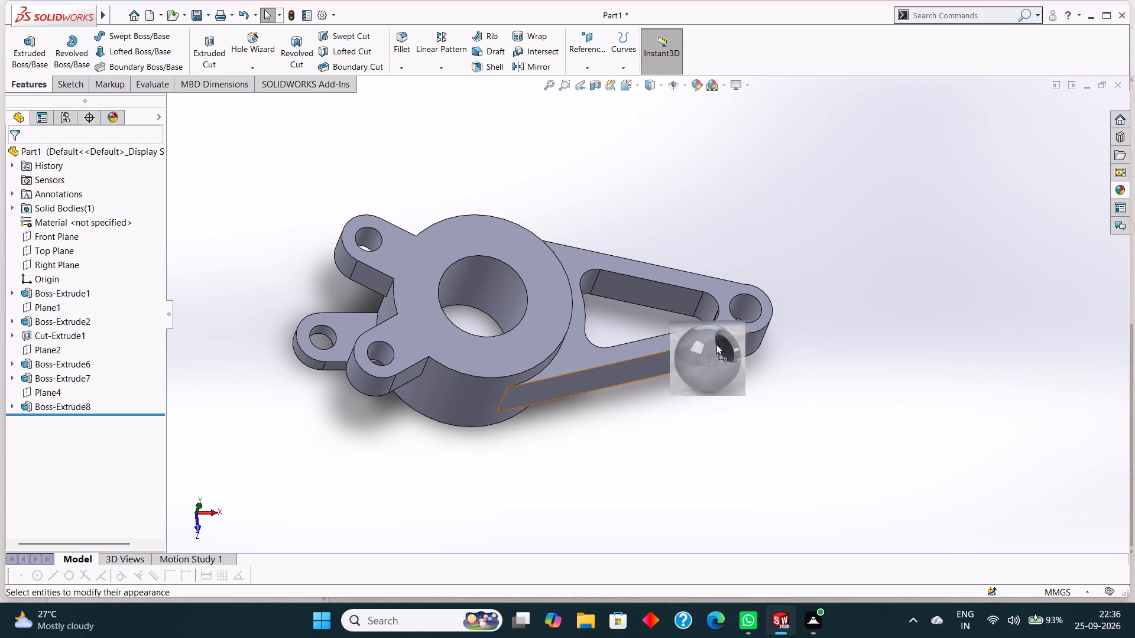
pyautogui.moveTo(716, 344); pyautogui.dragTo(660, 344)
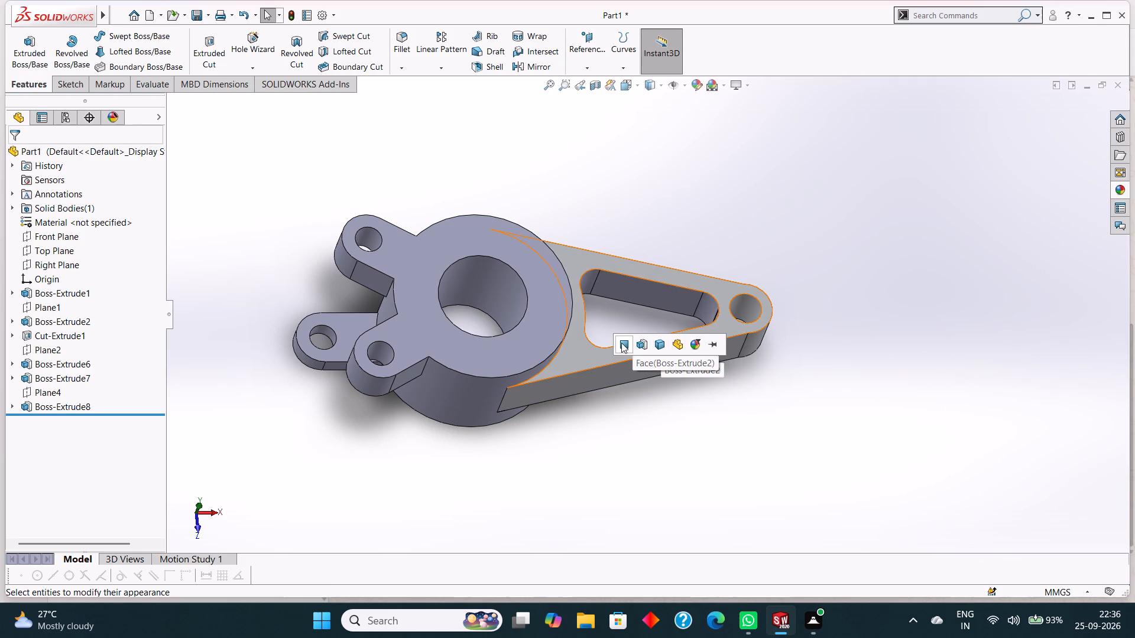
pyautogui.click(657, 343)
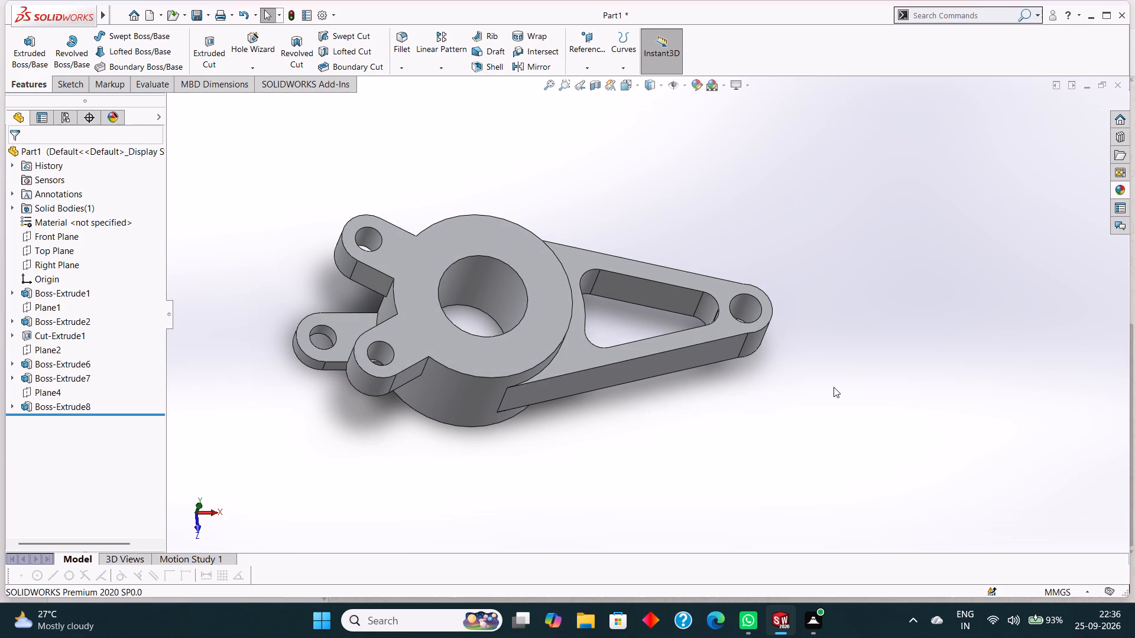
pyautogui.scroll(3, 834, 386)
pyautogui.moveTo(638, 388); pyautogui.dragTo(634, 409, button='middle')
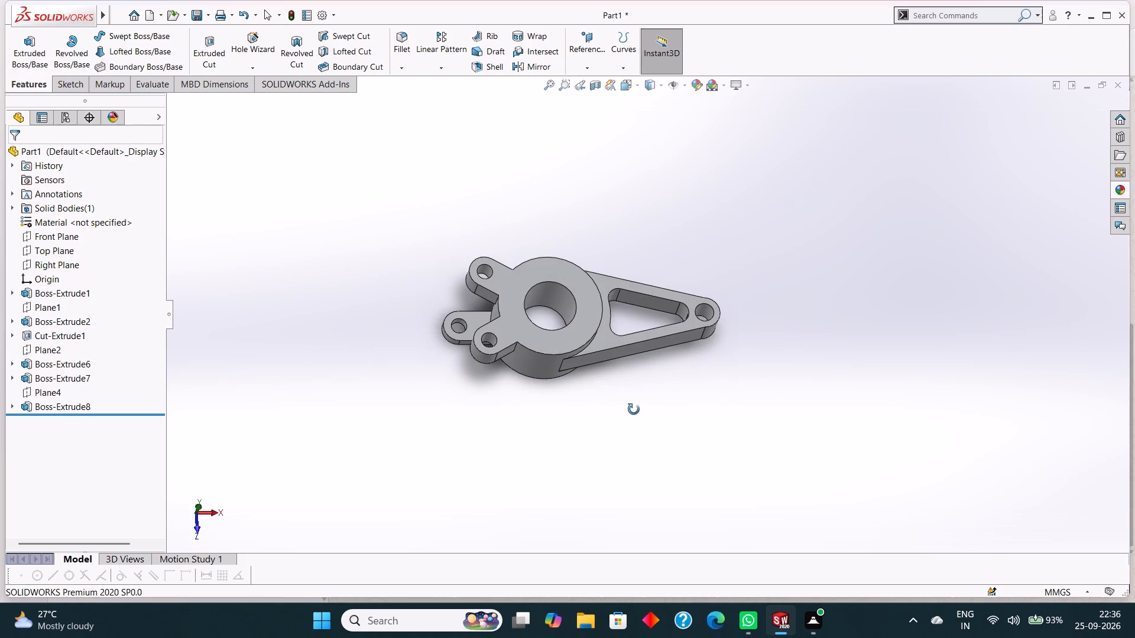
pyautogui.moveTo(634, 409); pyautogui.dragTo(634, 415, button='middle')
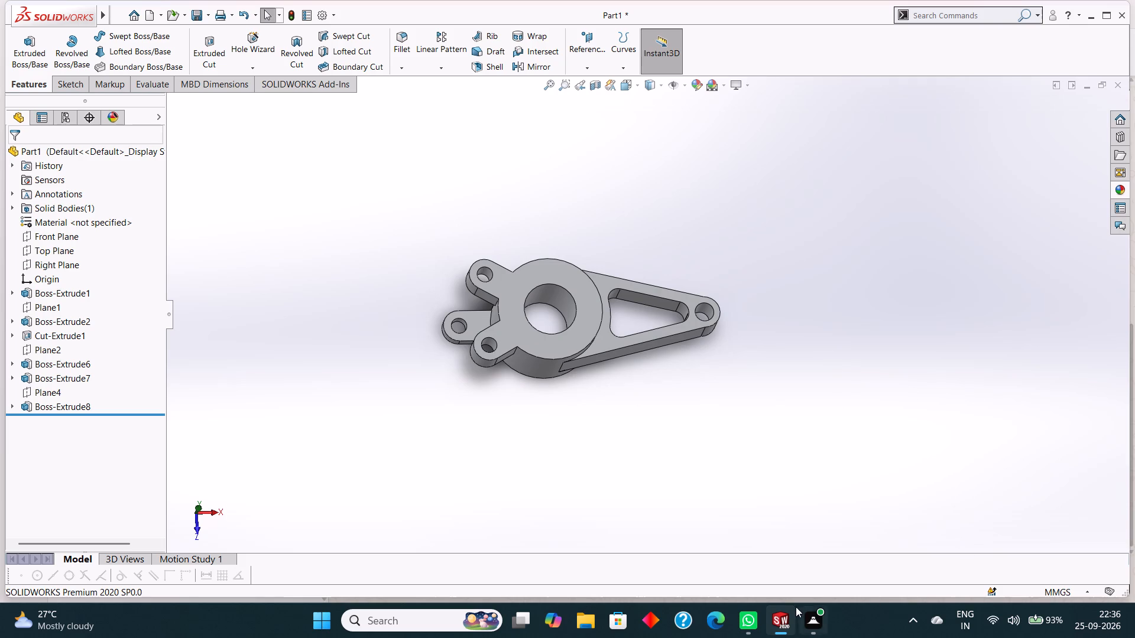
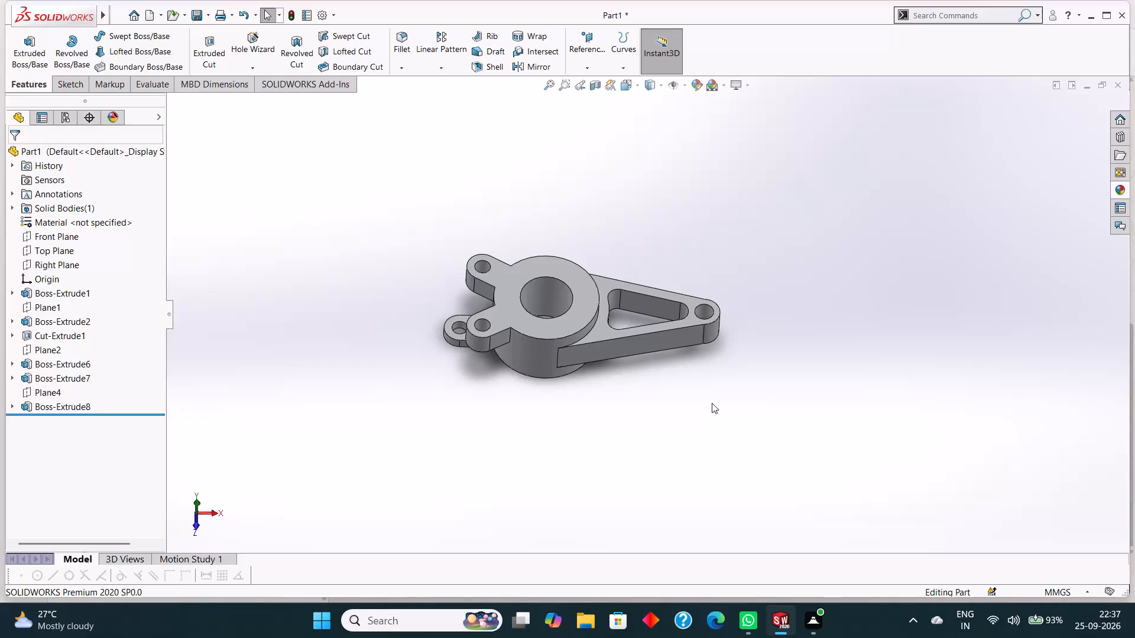
# Save the part as a SOLIDWORKS Part named "lever bracket" in the tryfuji folder.
pyautogui.scroll(1, 712, 403)
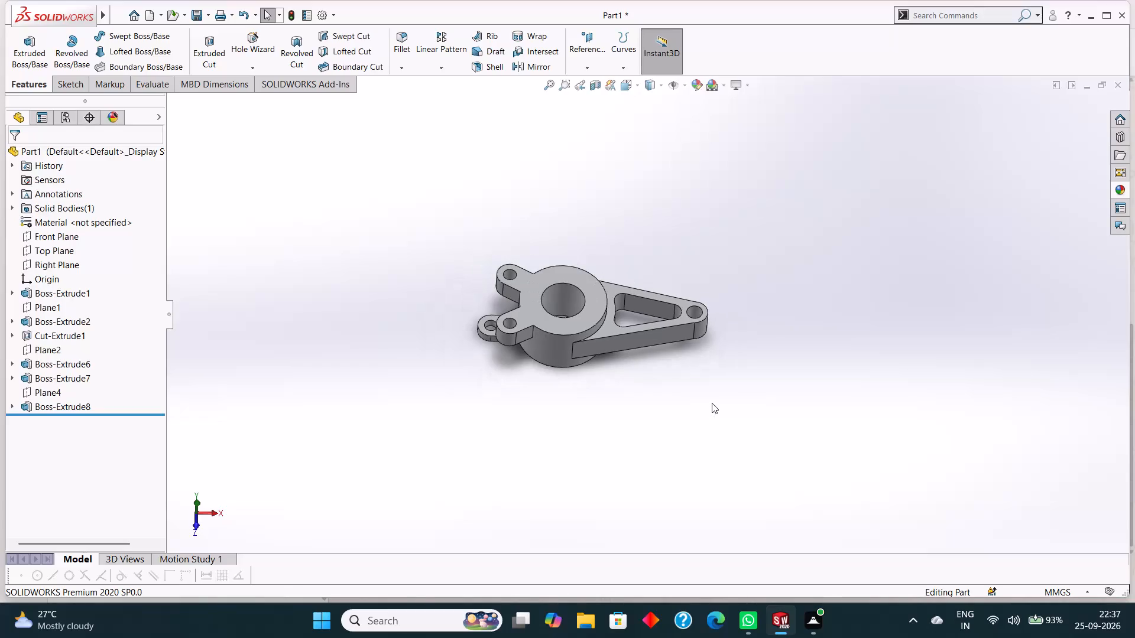
pyautogui.hotkey('ctrl', 's')
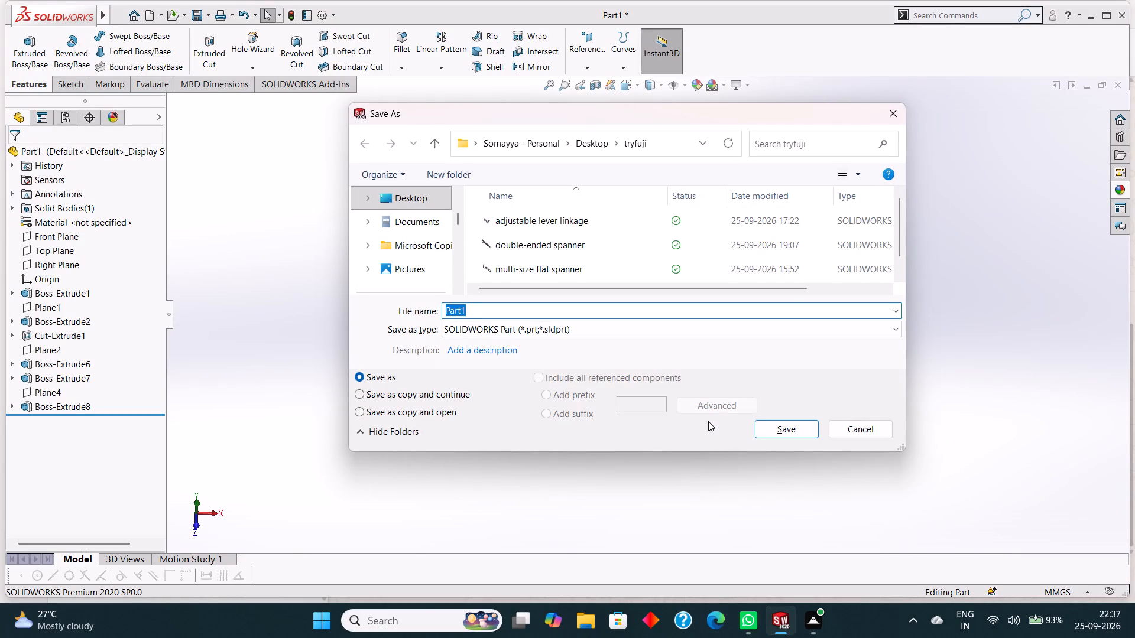
pyautogui.press('BackSpace')
pyautogui.write('lever')
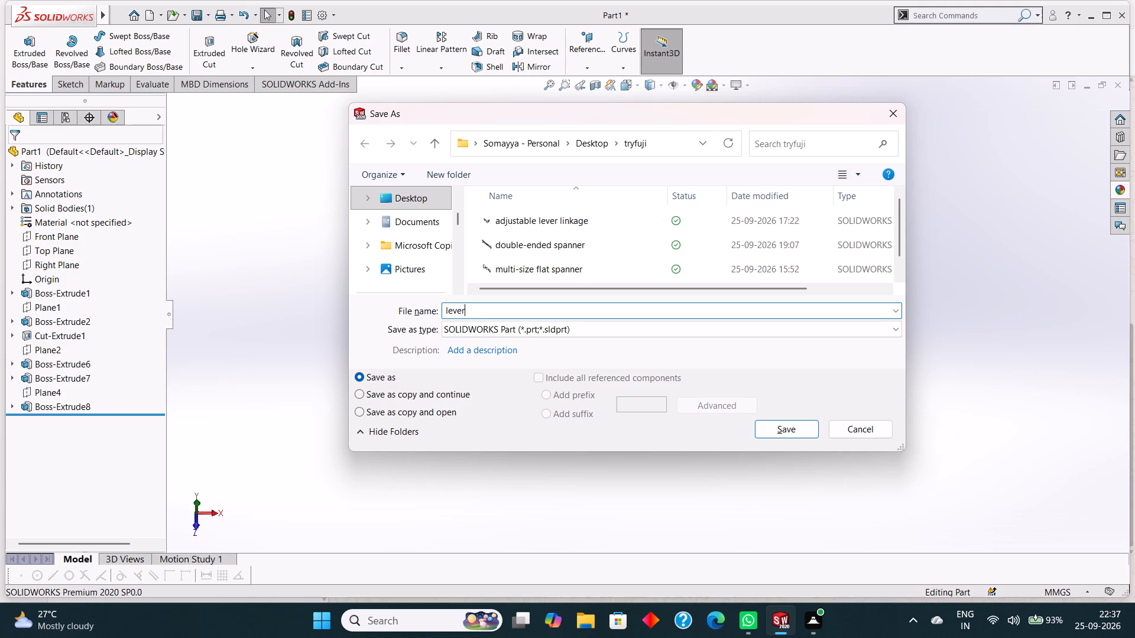
pyautogui.press('space')
pyautogui.write('bracke')
pyautogui.press('t')
pyautogui.press('Return')
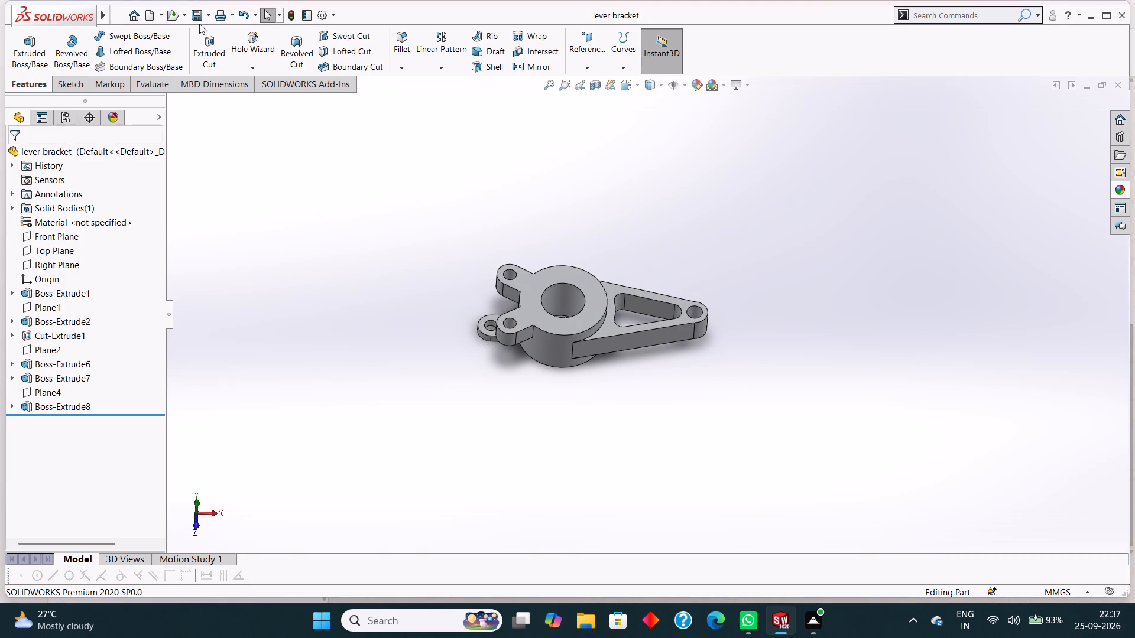
# Save a copy of the part in Adobe Portable Document Format (*.pdf) as "lever bracket" in the tryfuji folder.
pyautogui.click(207, 12)
pyautogui.click(213, 47)
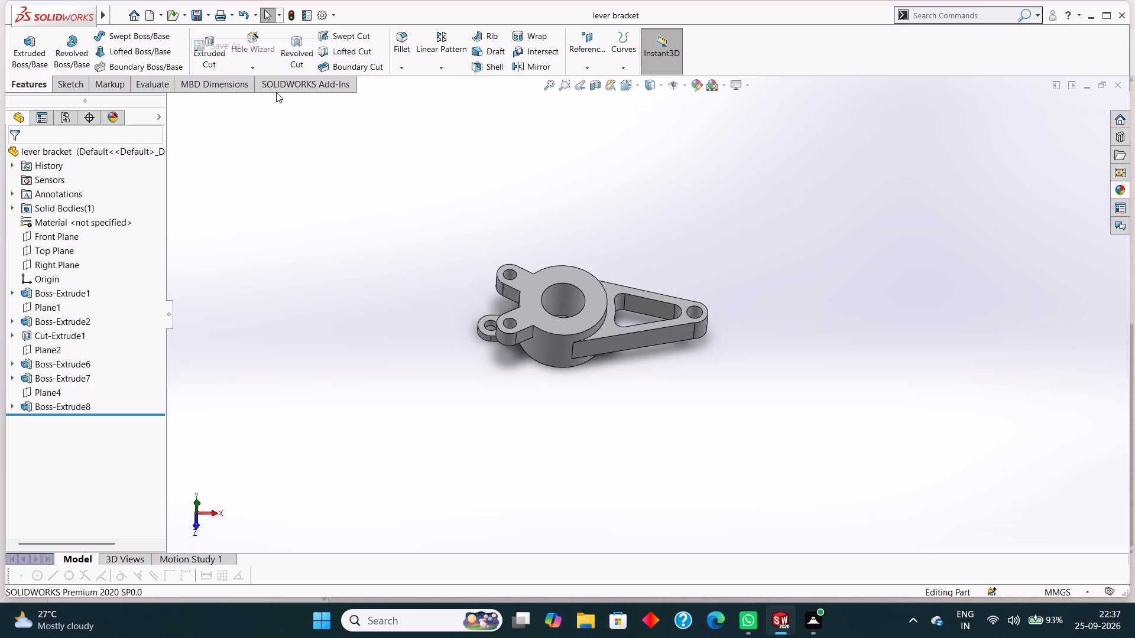
pyautogui.click(556, 327)
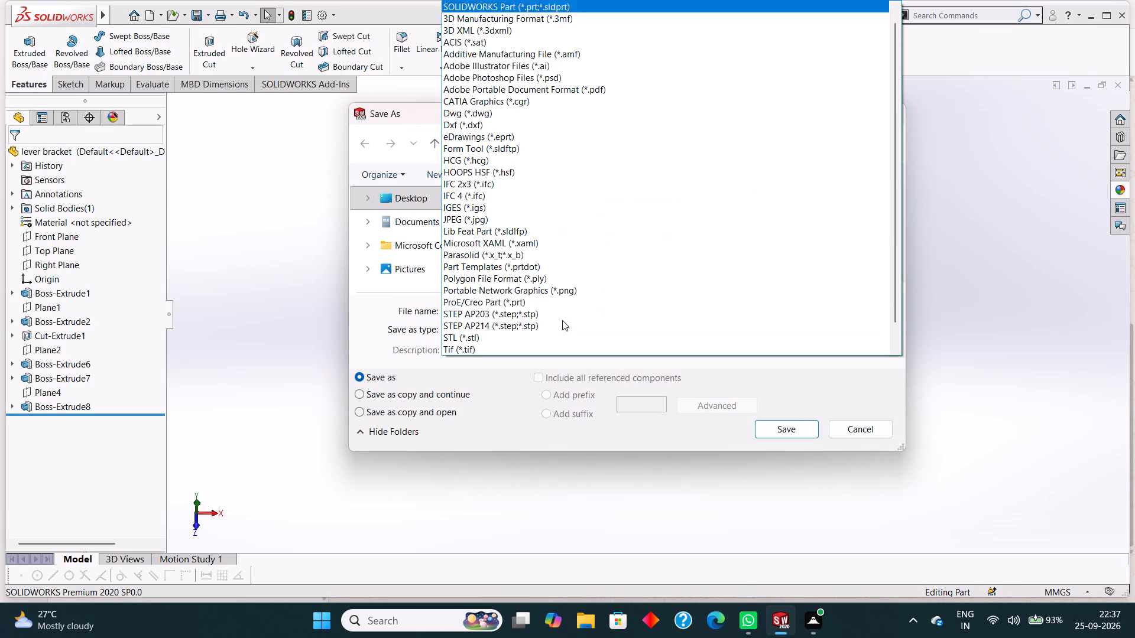
pyautogui.click(537, 90)
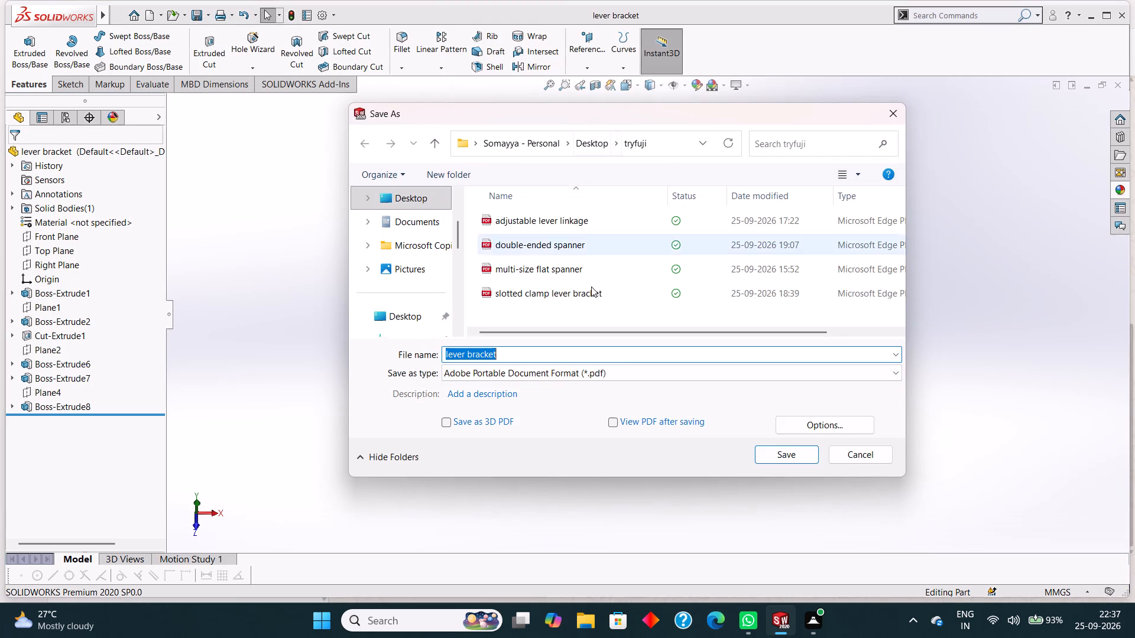
pyautogui.click(537, 353)
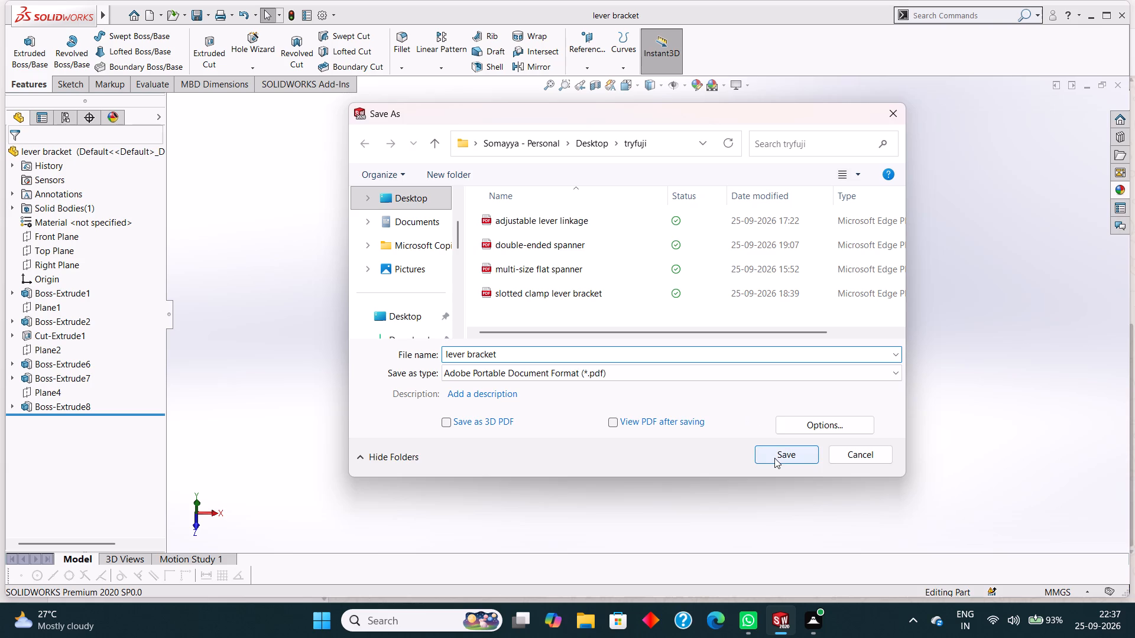
pyautogui.click(774, 458)
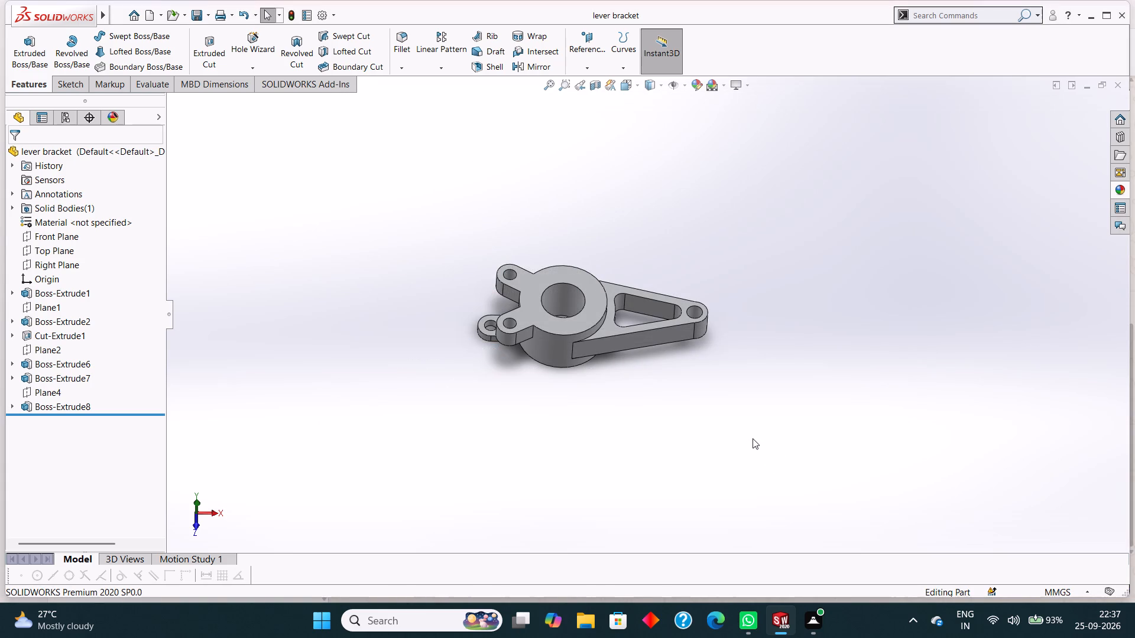